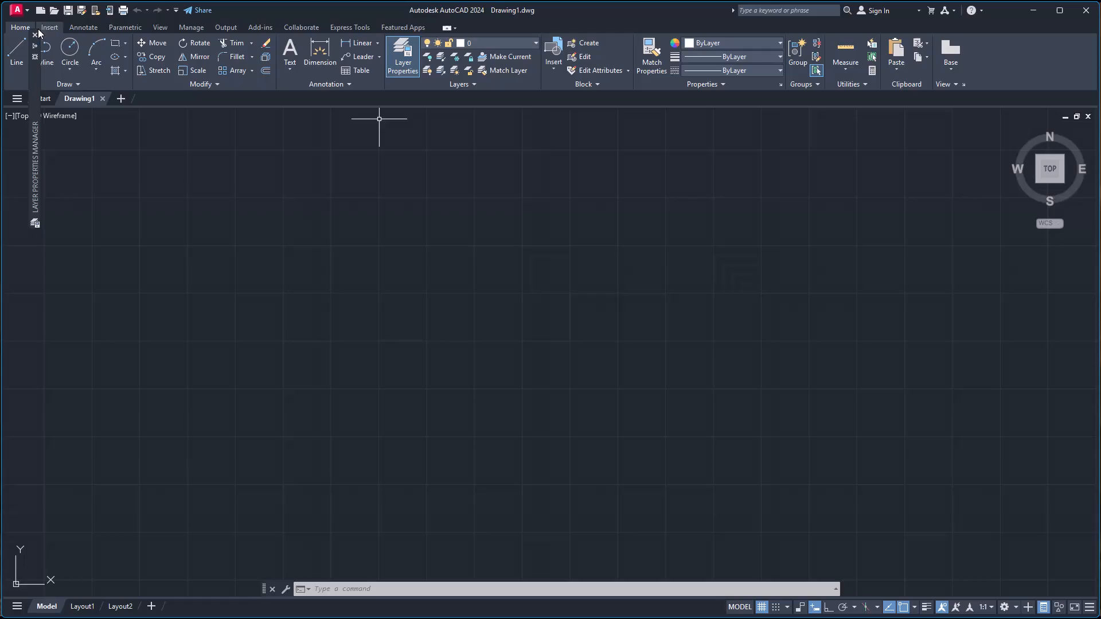
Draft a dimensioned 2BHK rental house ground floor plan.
Close the Layer Properties Manager palette.
{"action": "left_click", "coordinate": [34, 36]}
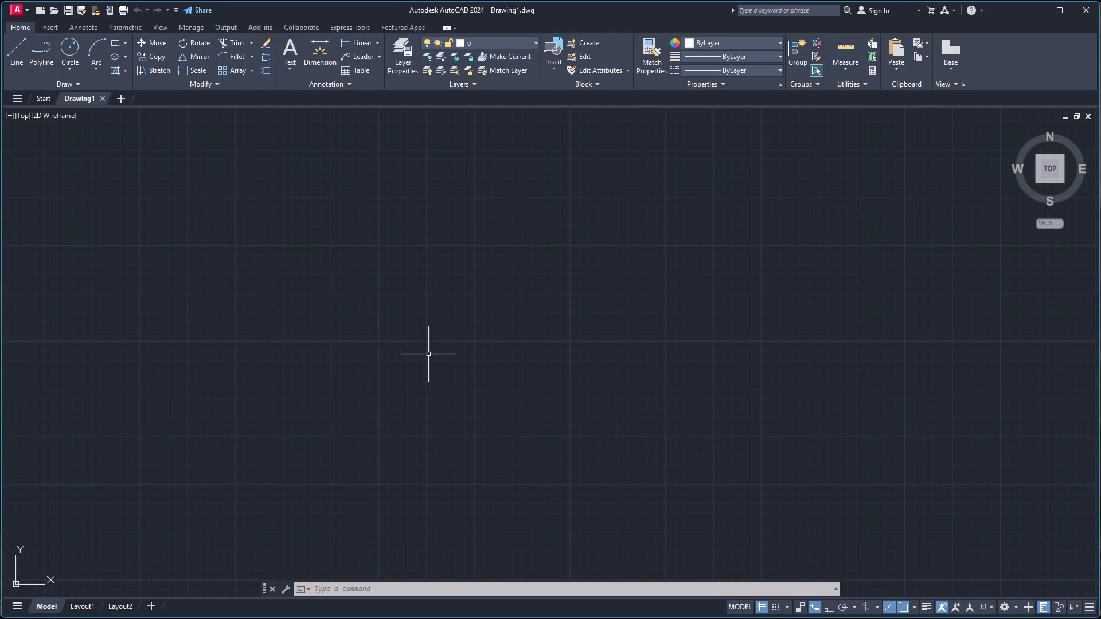
Configure the drawing units to Architectural length with 0'-0 1/2" precision and an insertion scale in inches.
{"action": "type", "text": "un]"}
{"action": "key", "text": "Return"}
{"action": "key", "text": "BackSpace"}
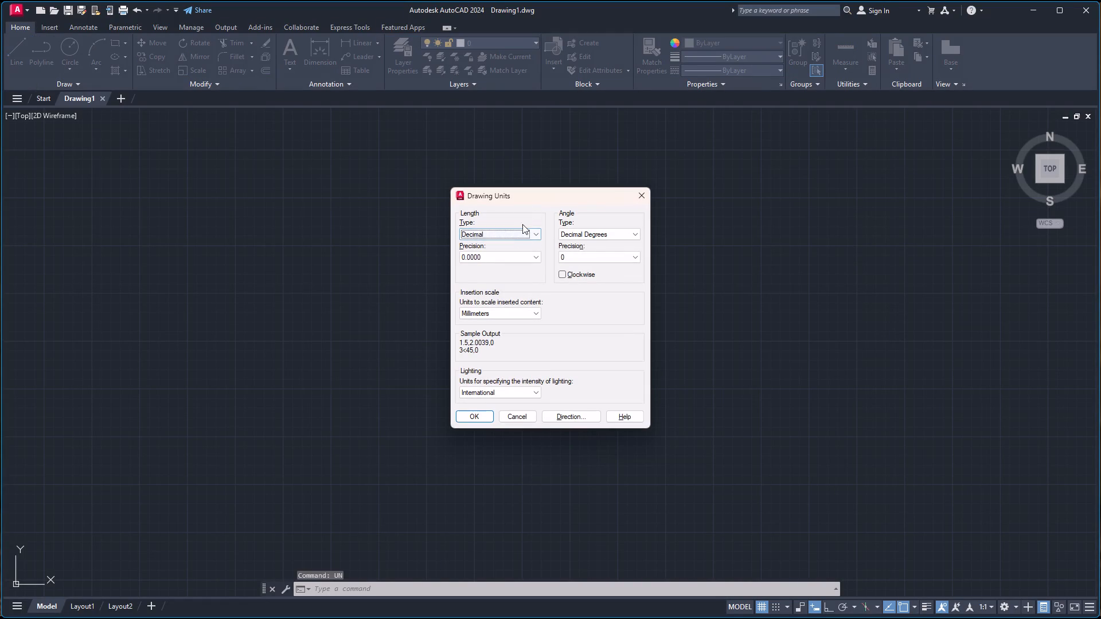
{"action": "left_click", "coordinate": [529, 233]}
{"action": "left_click", "coordinate": [521, 246]}
{"action": "left_click", "coordinate": [508, 258]}
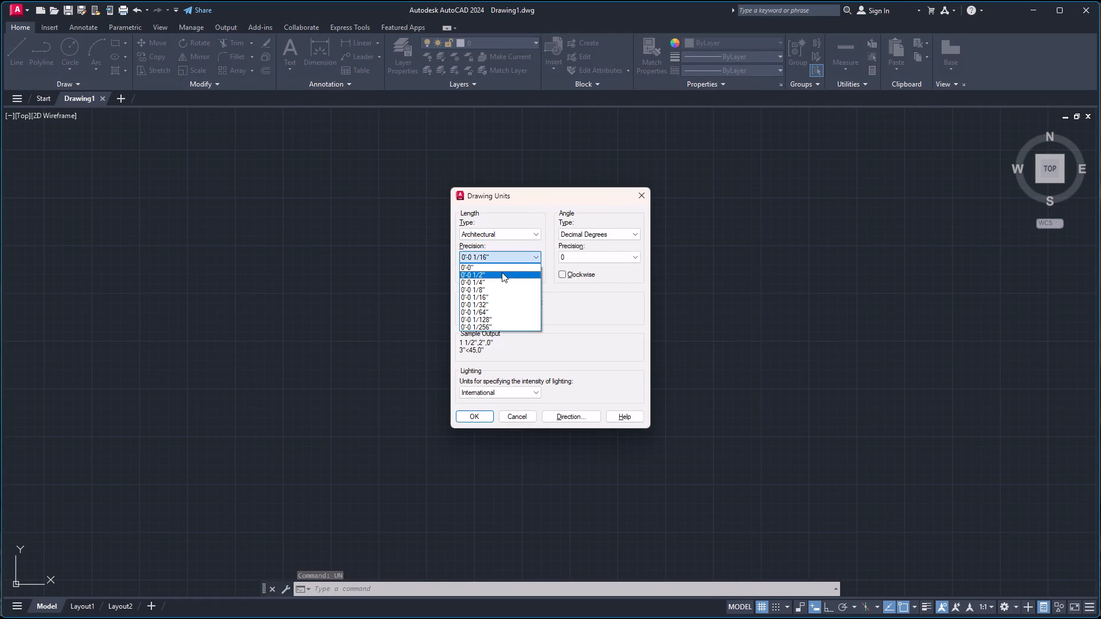
{"action": "left_click", "coordinate": [502, 273]}
{"action": "left_click", "coordinate": [489, 311]}
{"action": "left_click", "coordinate": [492, 334]}
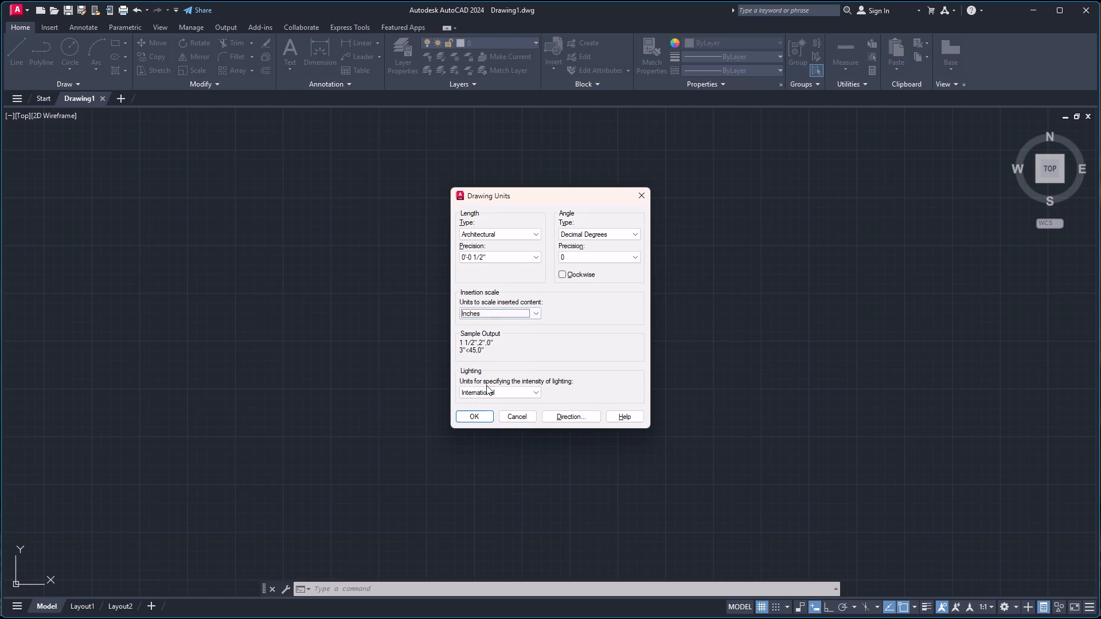
{"action": "left_click", "coordinate": [478, 414]}
Modify the Standard dimension style so its primary units are Architectural with 0'-0 1/2" precision.
{"action": "key", "text": "d"}
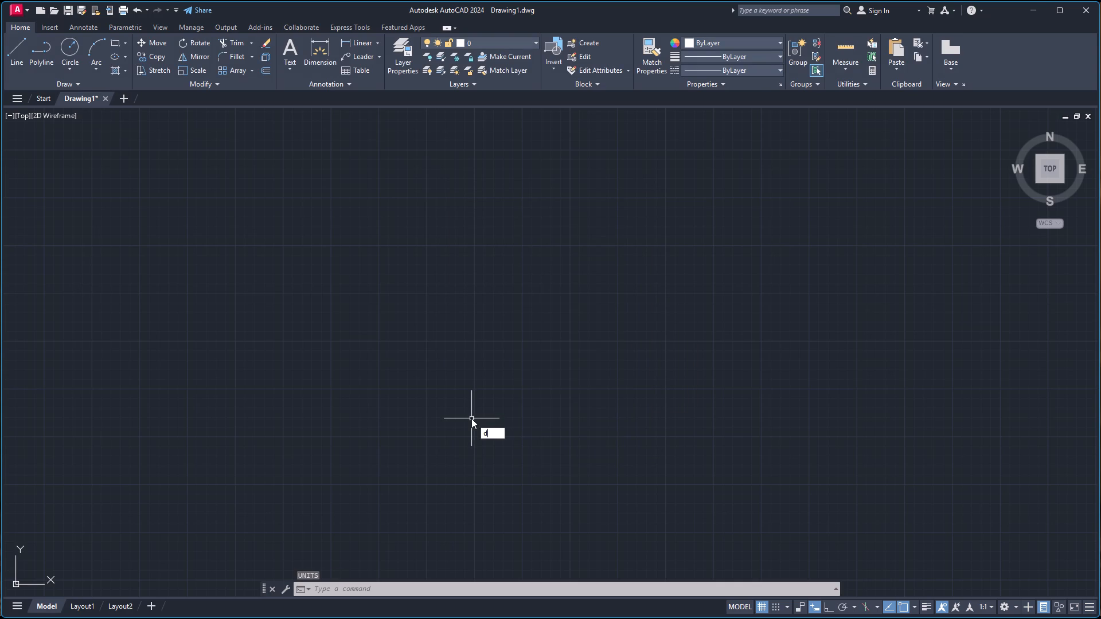
{"action": "key", "text": "Return"}
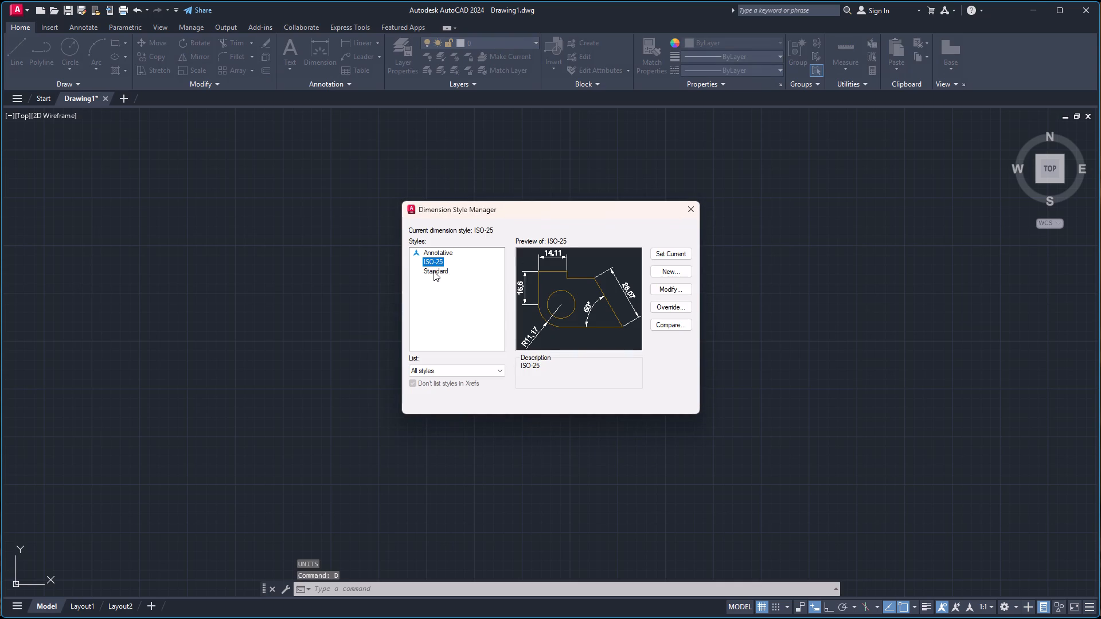
{"action": "left_click", "coordinate": [437, 269]}
{"action": "left_click", "coordinate": [677, 291]}
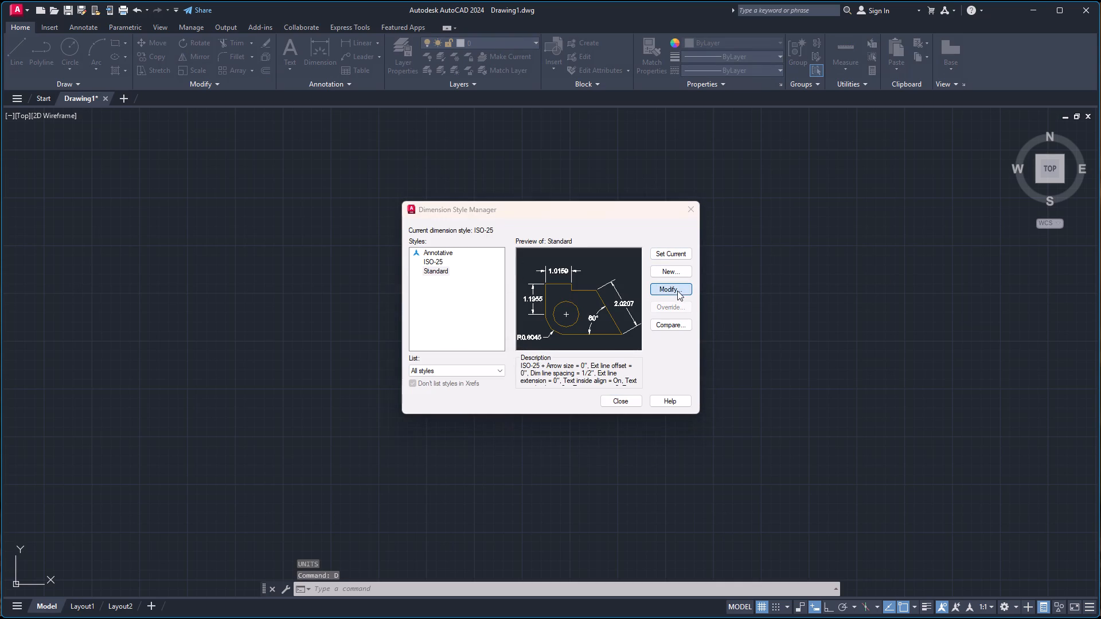
{"action": "left_click", "coordinate": [506, 213]}
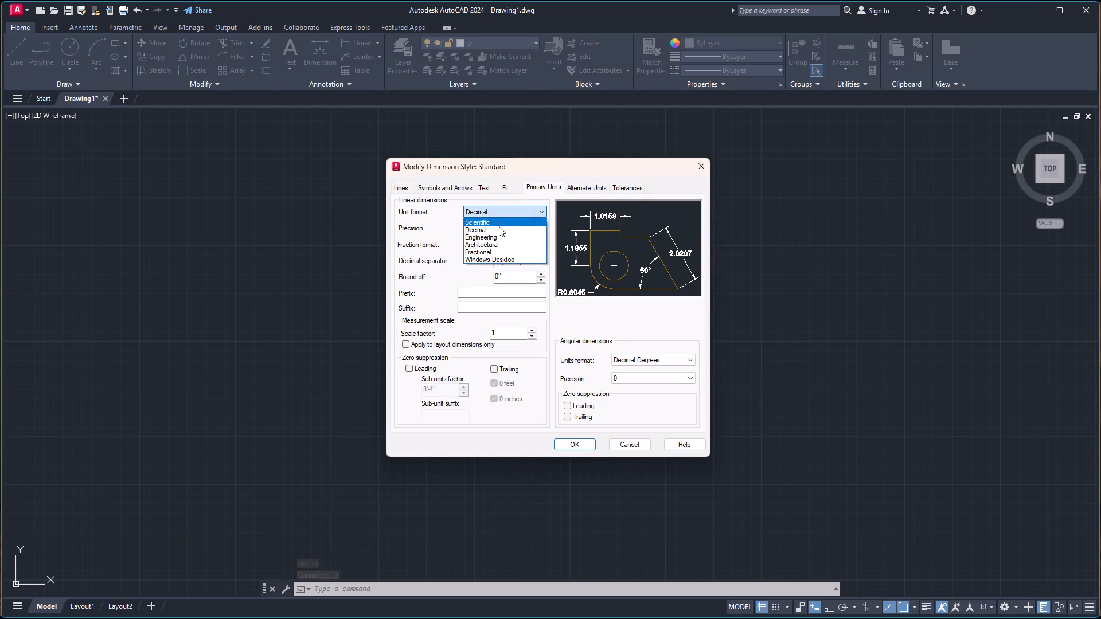
{"action": "left_click", "coordinate": [498, 241]}
{"action": "left_click", "coordinate": [518, 225]}
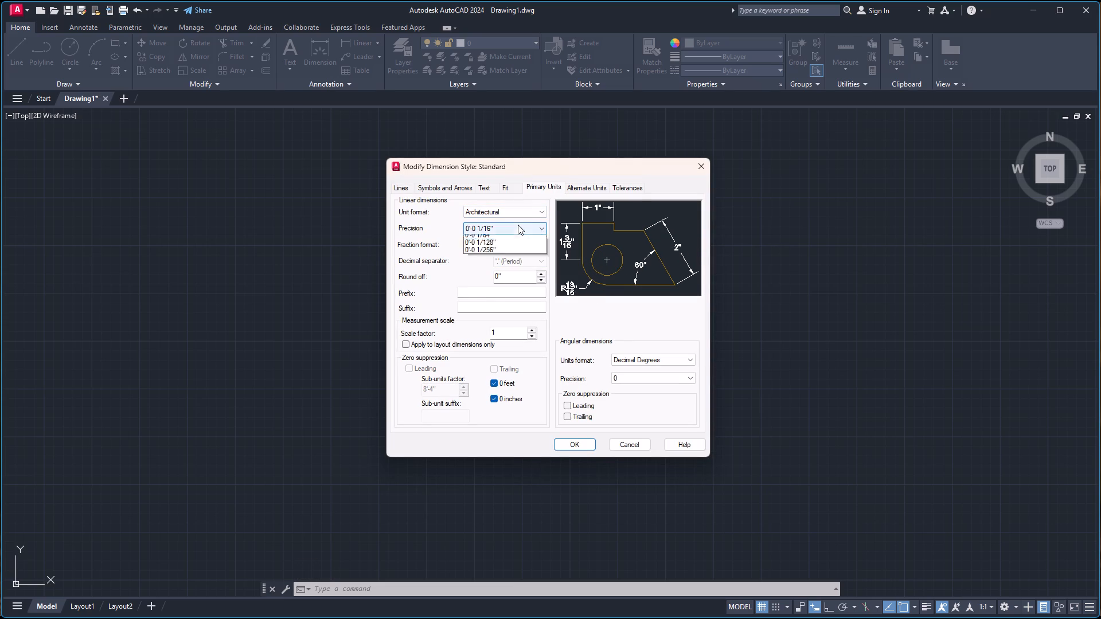
{"action": "left_click", "coordinate": [494, 245]}
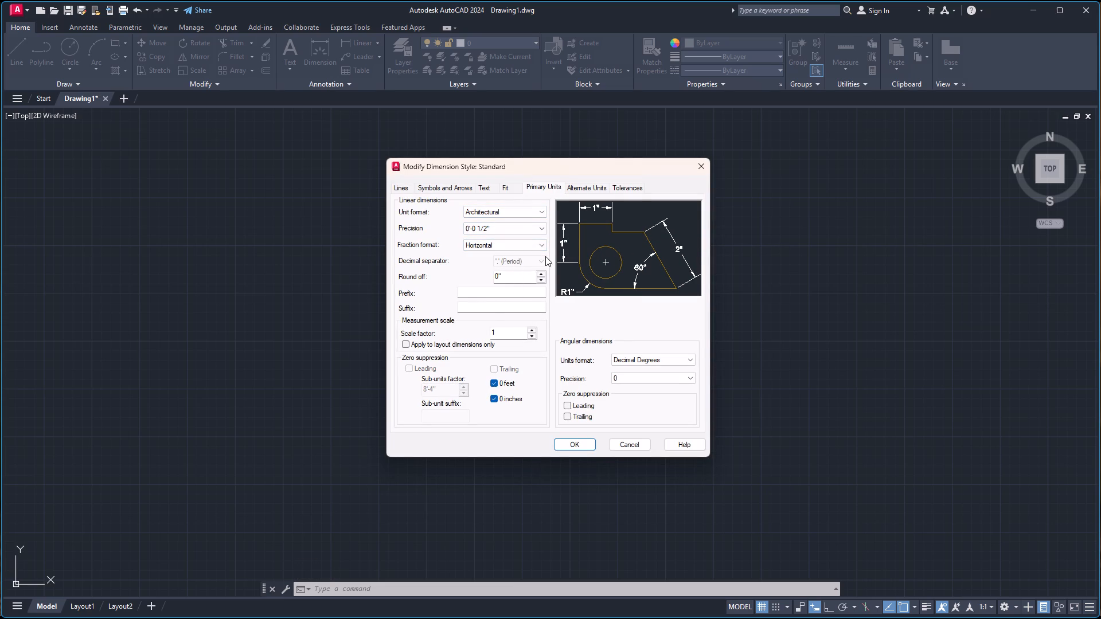
Suppress both extension lines, Ext line 1 and Ext line 2, in the Standard dimension style.
{"action": "left_click", "coordinate": [407, 187]}
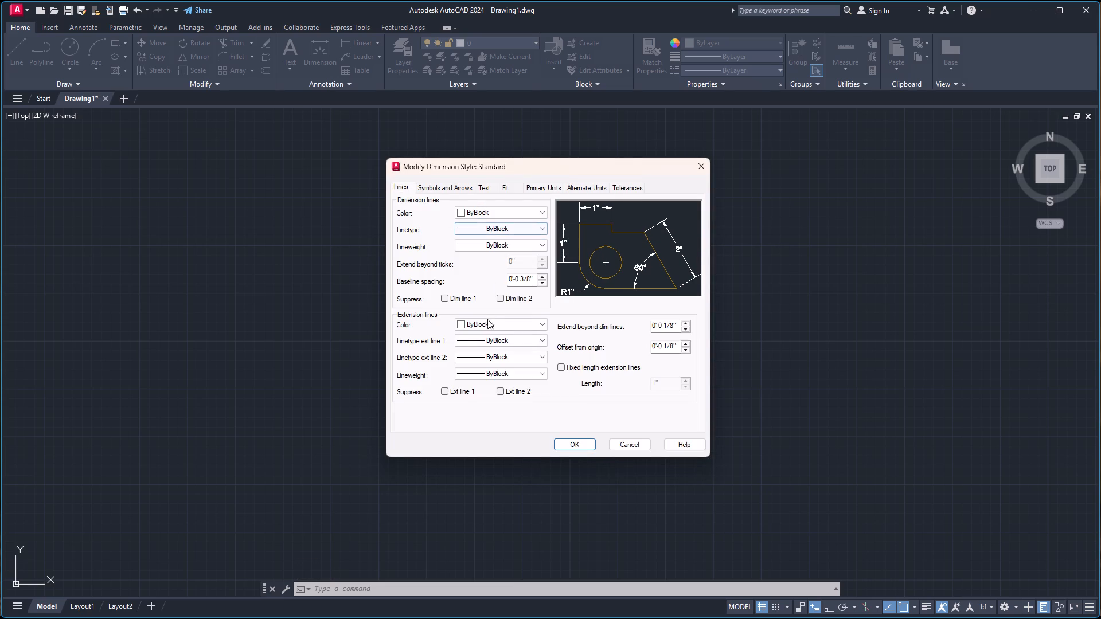
{"action": "left_click", "coordinate": [457, 390]}
{"action": "left_click", "coordinate": [502, 390]}
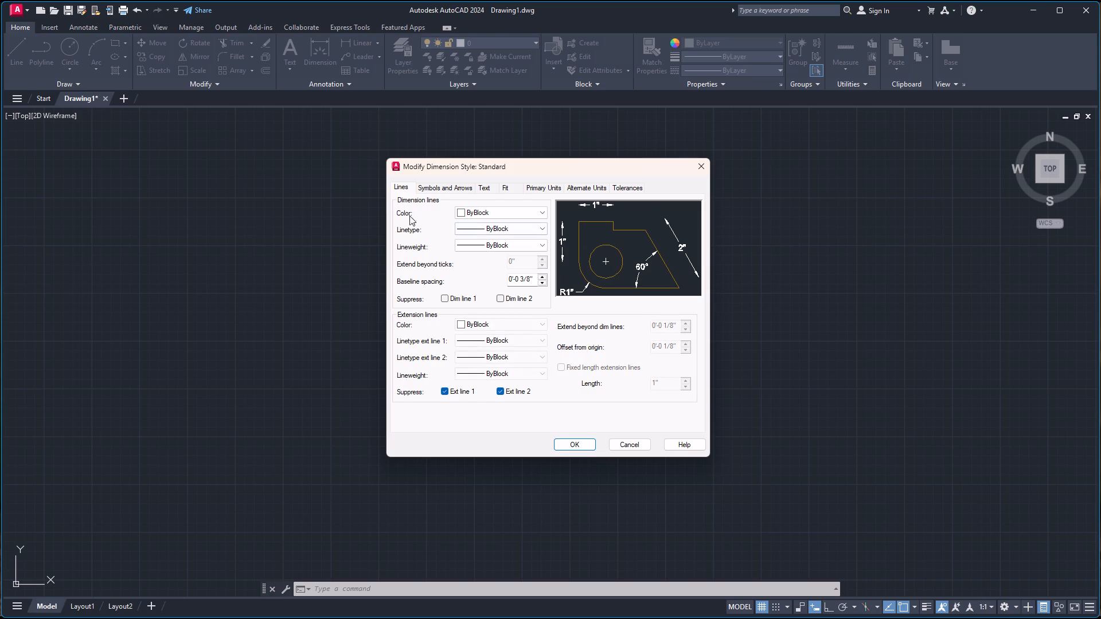
Set the dimension style's first and second arrowheads to Architectural tick with an arrow size of 5".
{"action": "left_click", "coordinate": [431, 191]}
{"action": "left_click", "coordinate": [469, 226]}
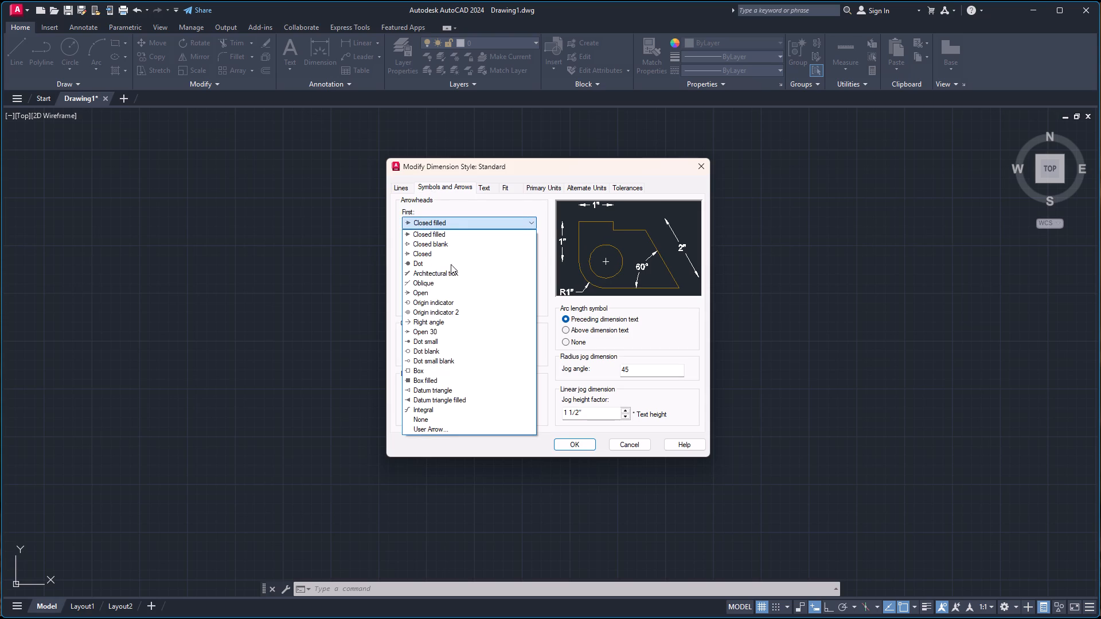
{"action": "left_click", "coordinate": [446, 269]}
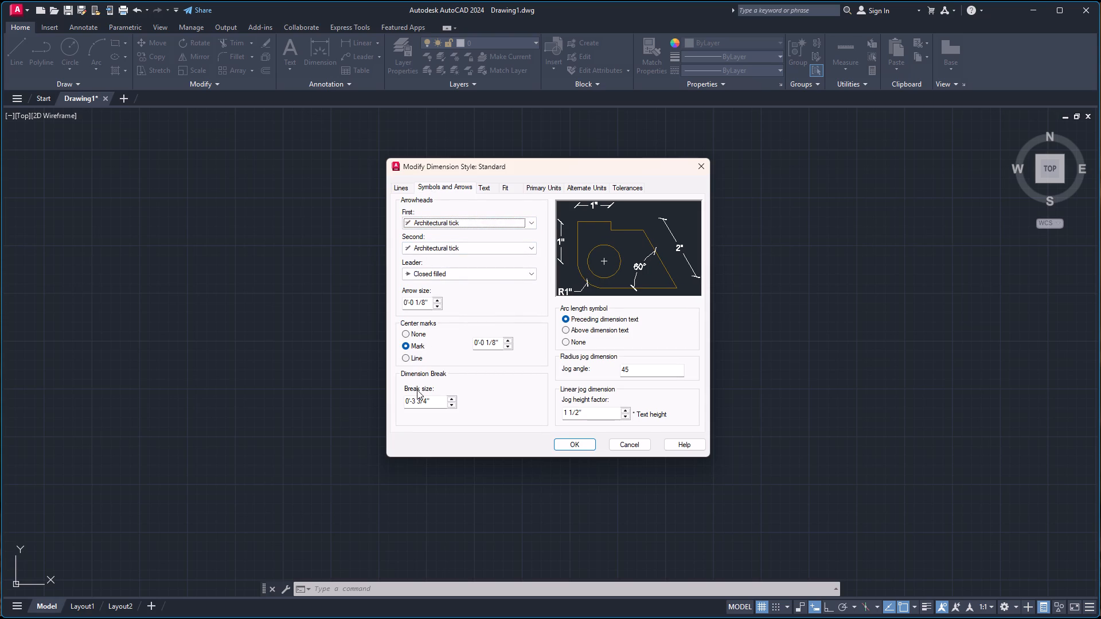
{"action": "left_click_drag", "start_coordinate": [428, 303], "coordinate": [376, 315]}
{"action": "left_click_drag", "start_coordinate": [376, 315], "coordinate": [307, 332]}
{"action": "key", "text": "5"}
{"action": "key", "text": "Return"}
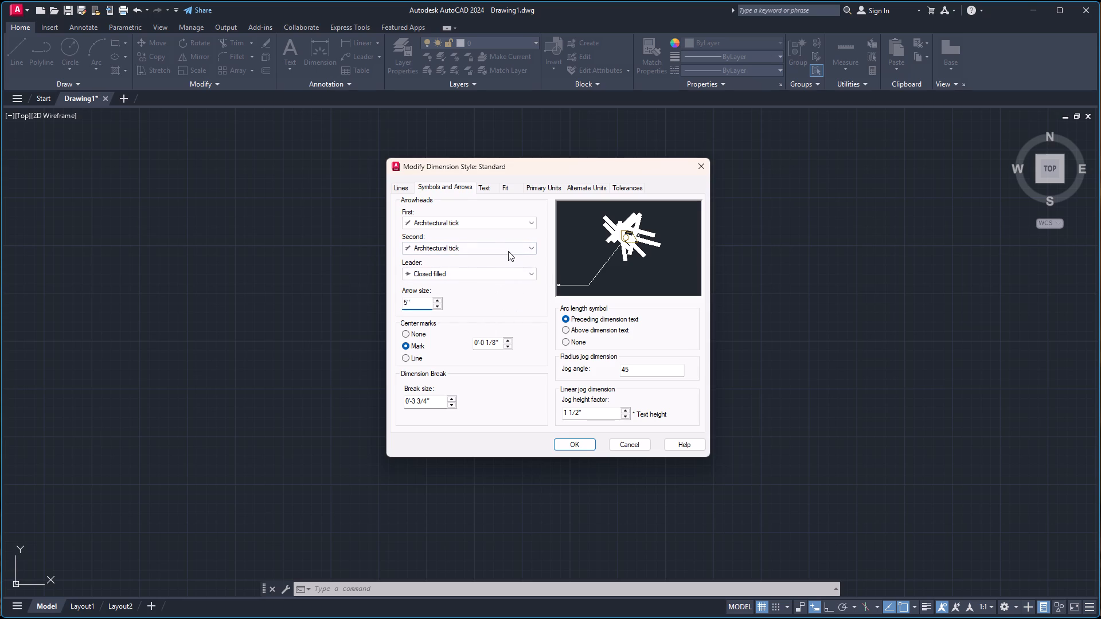
Set the dimension text height to 8", its vertical placement to Above and its alignment to Aligned with dimension line.
{"action": "left_click", "coordinate": [481, 190]}
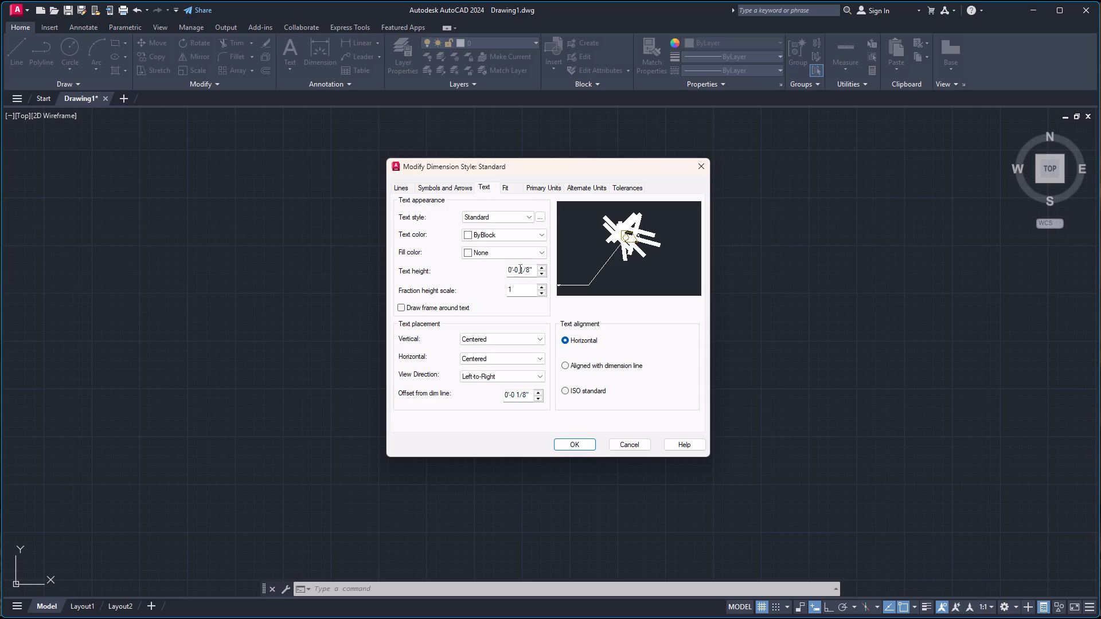
{"action": "left_click_drag", "start_coordinate": [535, 267], "coordinate": [459, 308]}
{"action": "key", "text": "8"}
{"action": "key", "text": "Return"}
{"action": "left_click", "coordinate": [502, 340]}
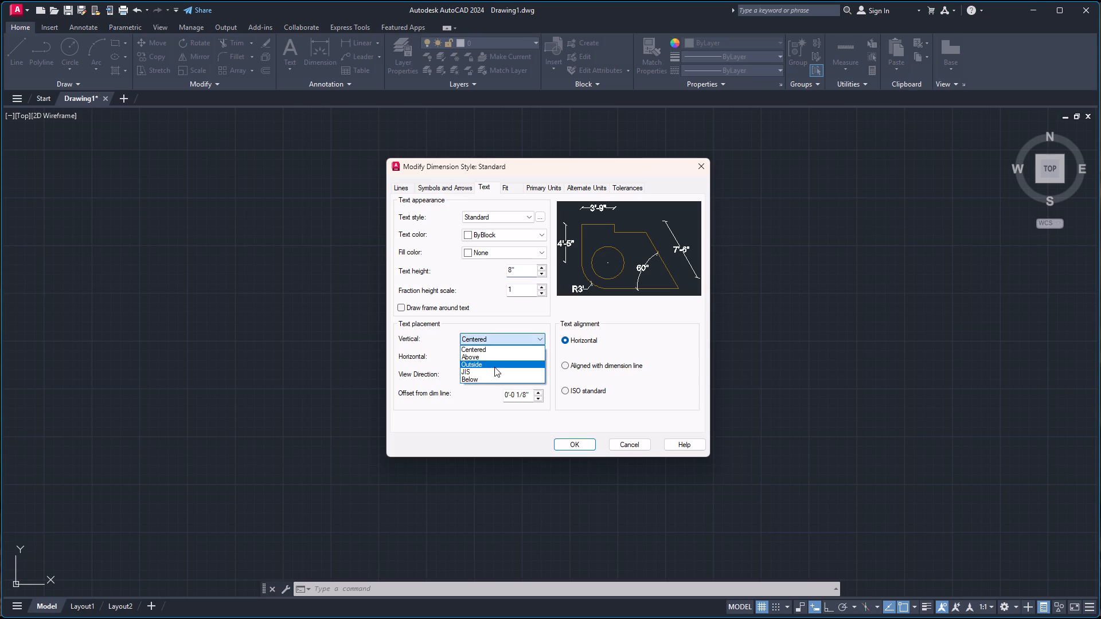
{"action": "left_click", "coordinate": [497, 356]}
{"action": "left_click", "coordinate": [565, 365]}
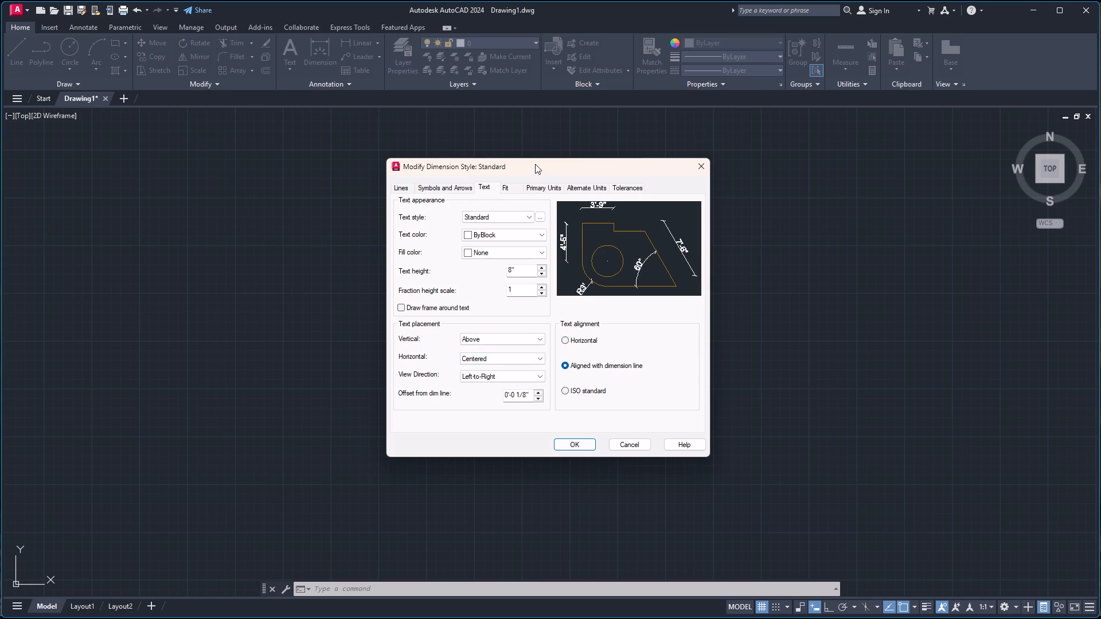
Accept the Standard dimension style changes, make Standard the current dimension style and close the Dimension Style Manager.
{"action": "left_click", "coordinate": [511, 182]}
{"action": "left_click", "coordinate": [516, 185]}
{"action": "left_click", "coordinate": [552, 186]}
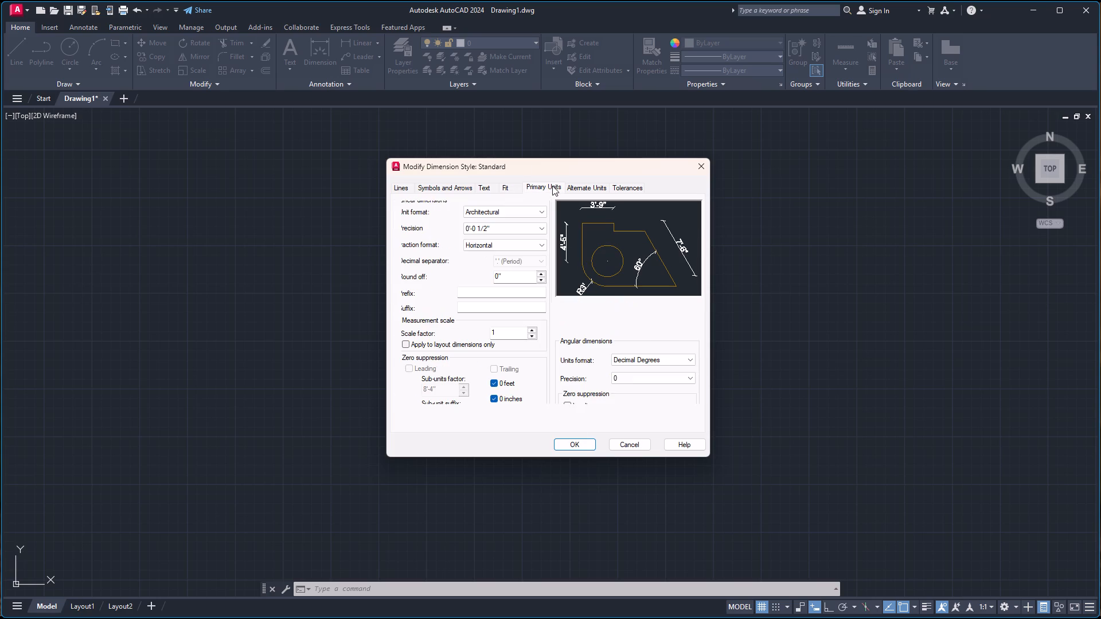
{"action": "left_click", "coordinate": [579, 444]}
{"action": "left_click", "coordinate": [668, 246]}
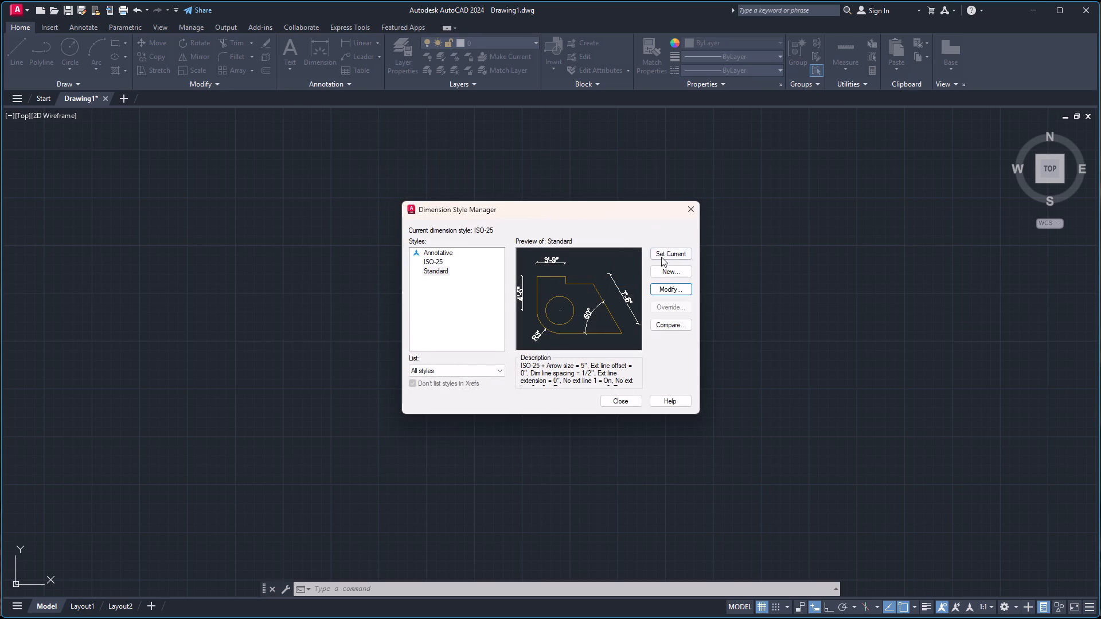
{"action": "triple_click", "coordinate": [667, 254]}
{"action": "left_click", "coordinate": [617, 405]}
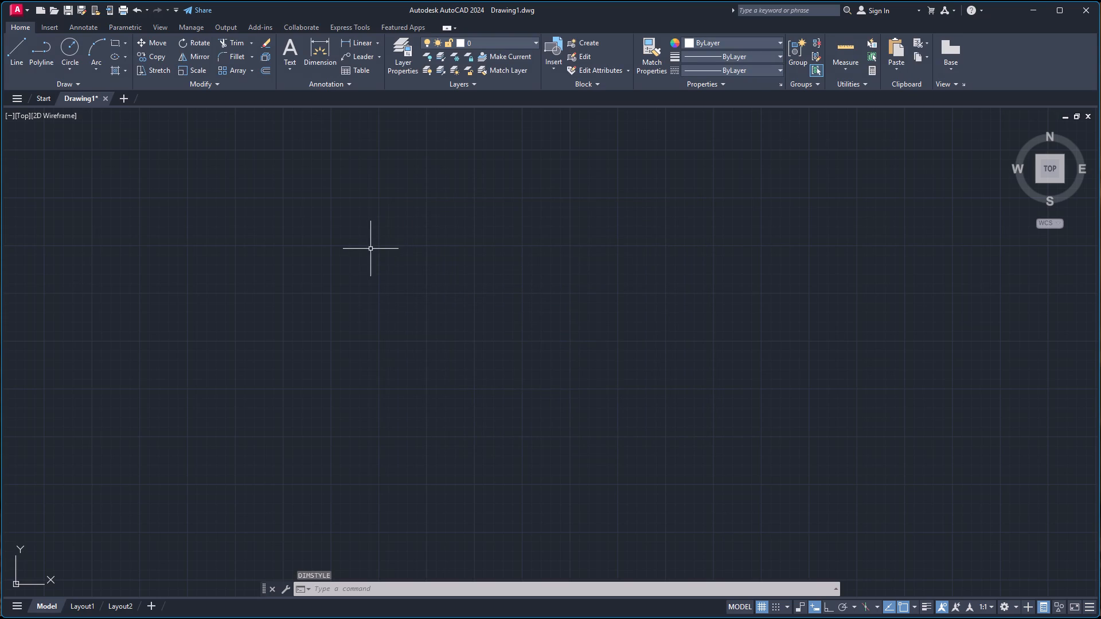
Start saving the drawing and browse to New folder (16) inside FUJI Files on drive D.
{"action": "key", "text": "ctrl+s"}
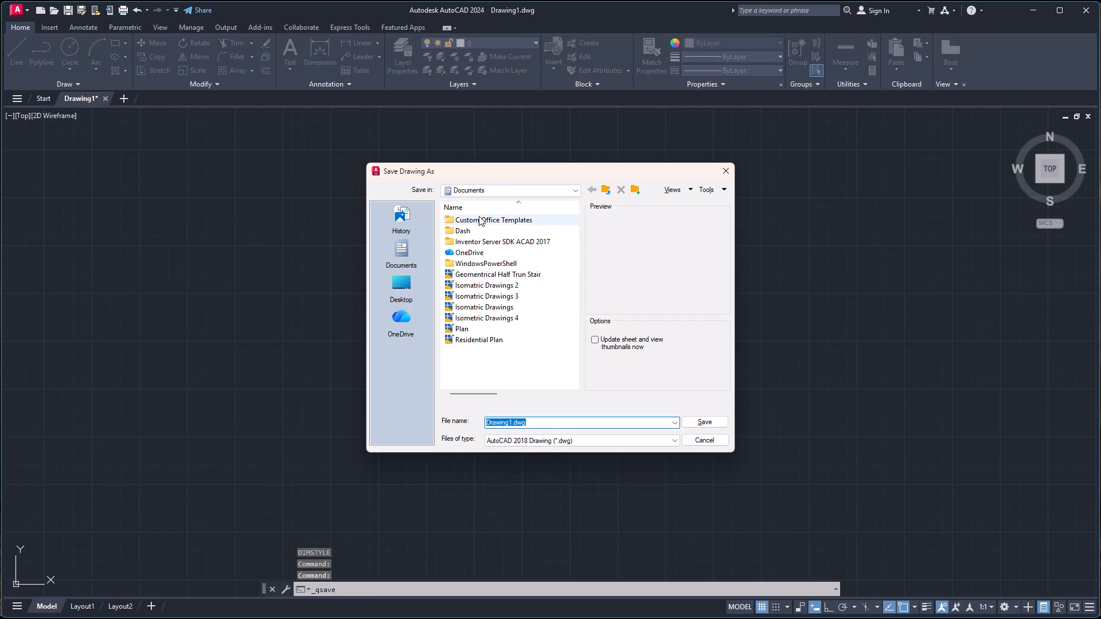
{"action": "left_click", "coordinate": [396, 287]}
{"action": "scroll", "coordinate": [486, 284], "scroll_direction": "down", "scroll_amount": 4}
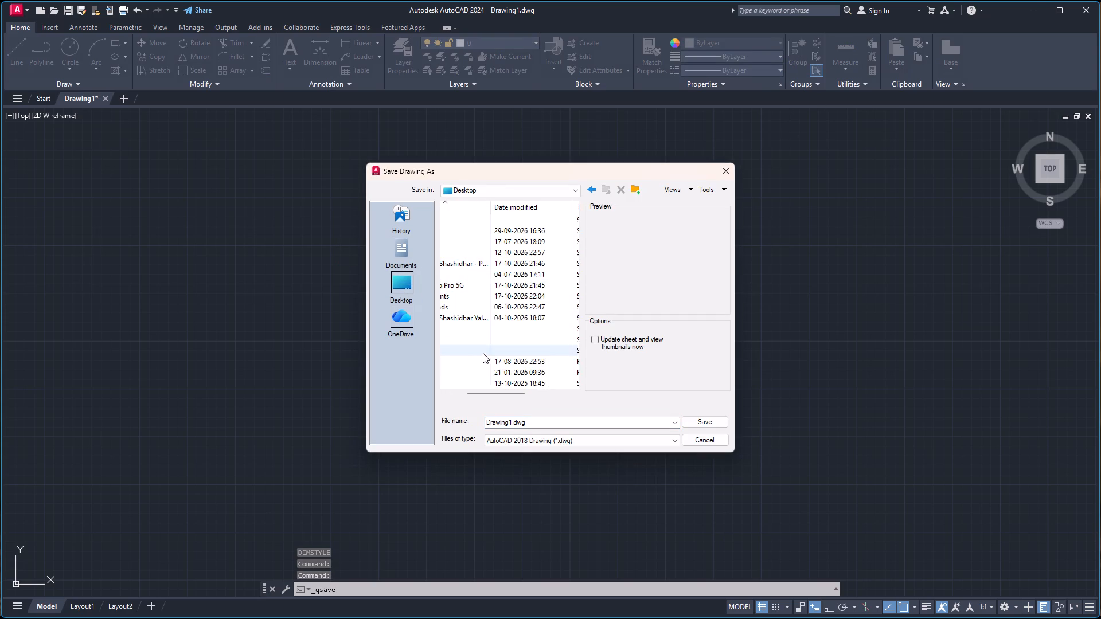
{"action": "scroll", "coordinate": [485, 355], "scroll_direction": "up", "scroll_amount": 7}
{"action": "double_click", "coordinate": [478, 379]}
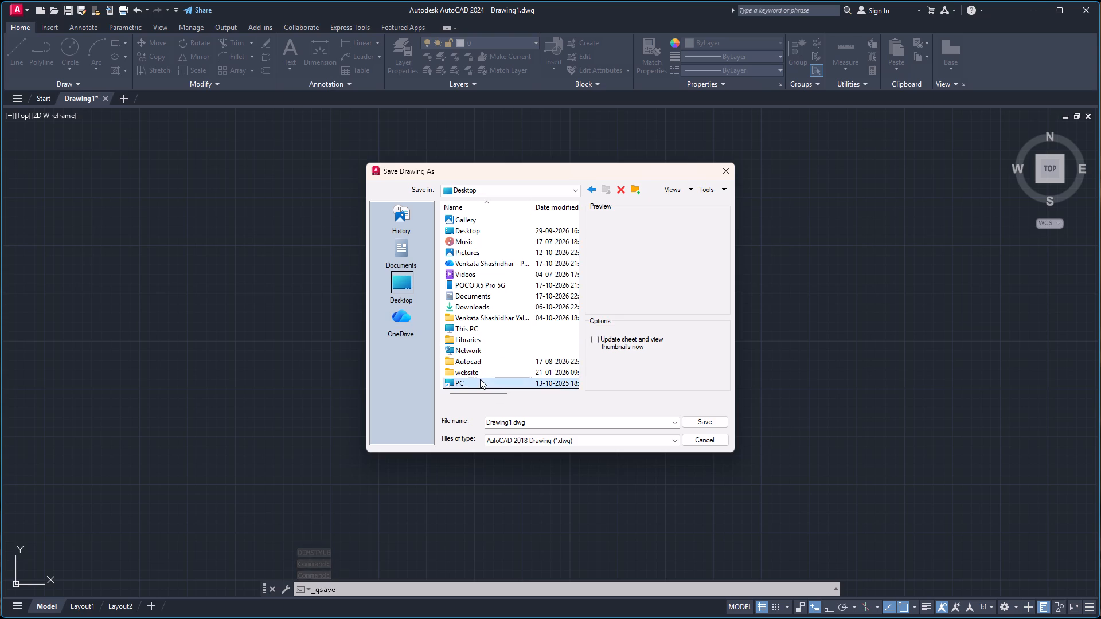
{"action": "double_click", "coordinate": [521, 383]}
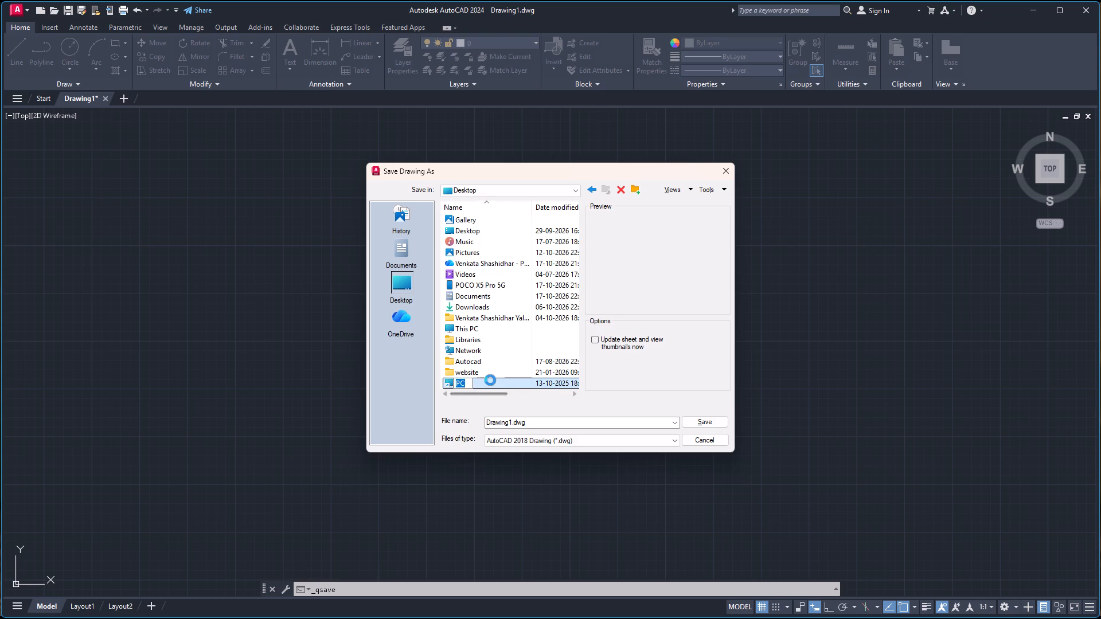
{"action": "double_click", "coordinate": [490, 380]}
{"action": "double_click", "coordinate": [489, 239]}
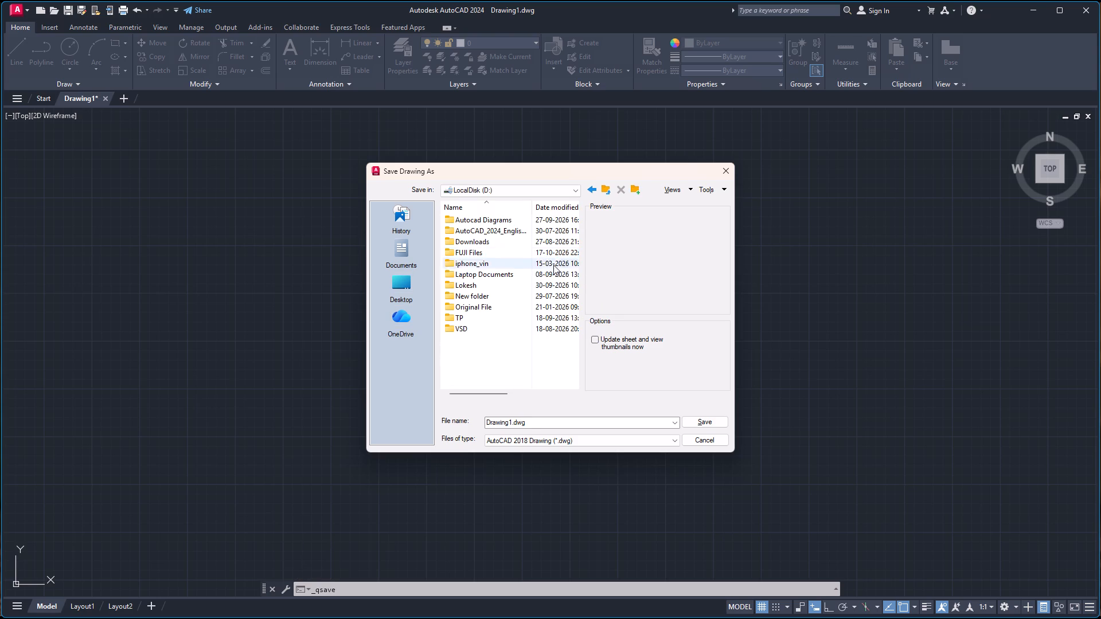
{"action": "double_click", "coordinate": [494, 254]}
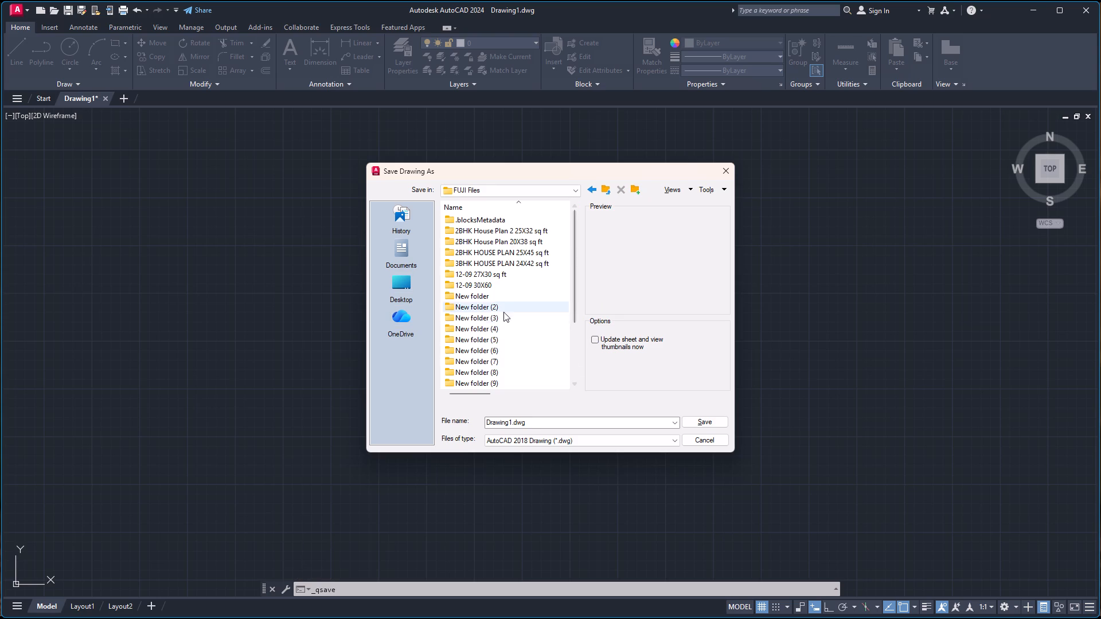
{"action": "scroll", "coordinate": [505, 302], "scroll_direction": "down", "scroll_amount": 4}
{"action": "double_click", "coordinate": [496, 367]}
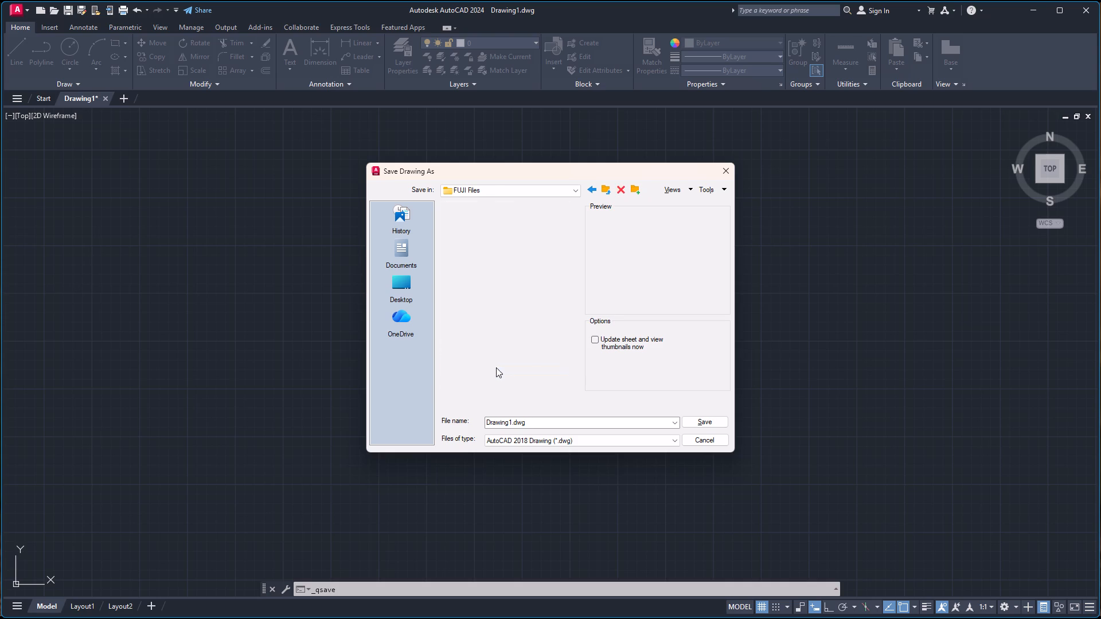
Name the drawing file 2BHK Rental House and save it in the chosen folder.
{"action": "left_click", "coordinate": [535, 419]}
{"action": "key", "text": "2"}
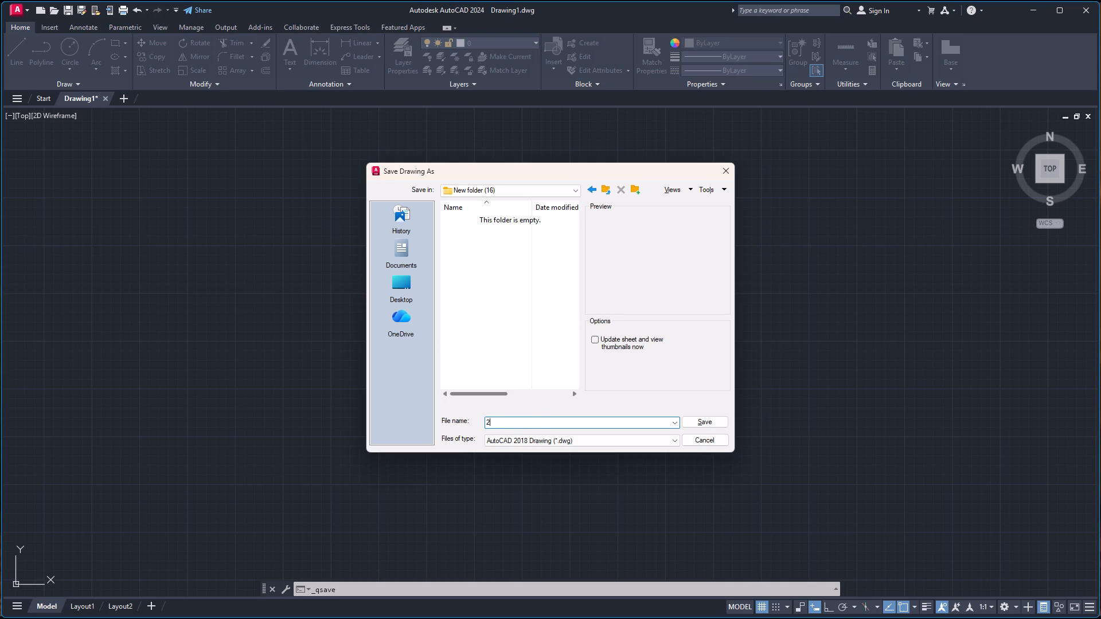
{"action": "type", "text": "BHK"}
{"action": "key", "text": "space"}
{"action": "type", "text": "Rental"}
{"action": "key", "text": "space"}
{"action": "type", "text": "House'"}
{"action": "key", "text": "BackSpace"}
{"action": "key", "text": "Return"}
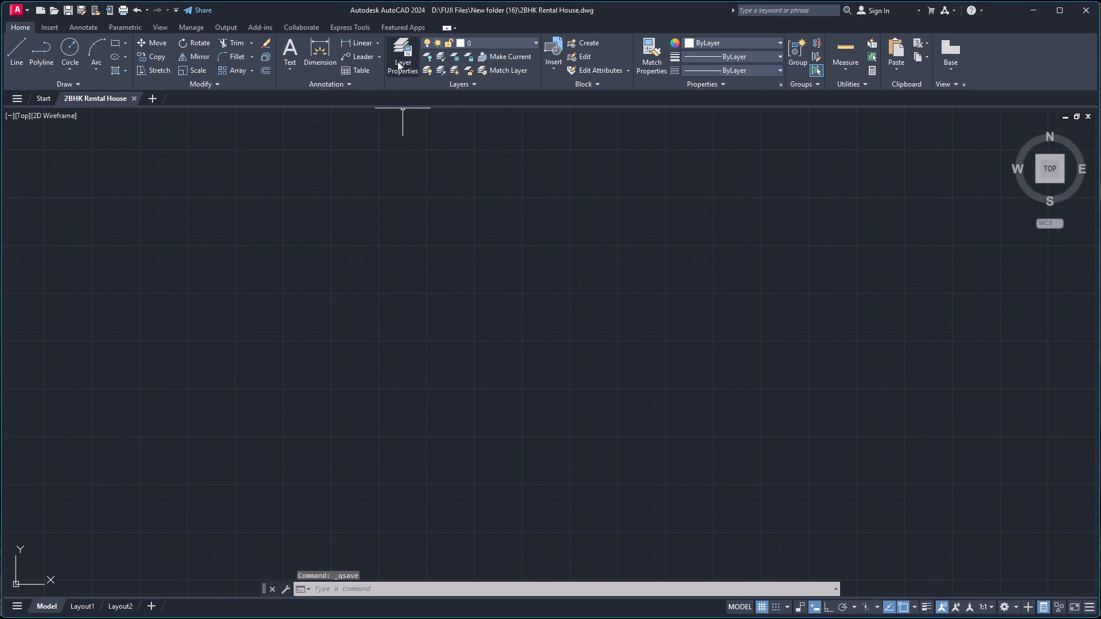
Create a new layer named Walls, make it the current layer and close the Layer Properties Manager.
{"action": "left_click", "coordinate": [397, 46]}
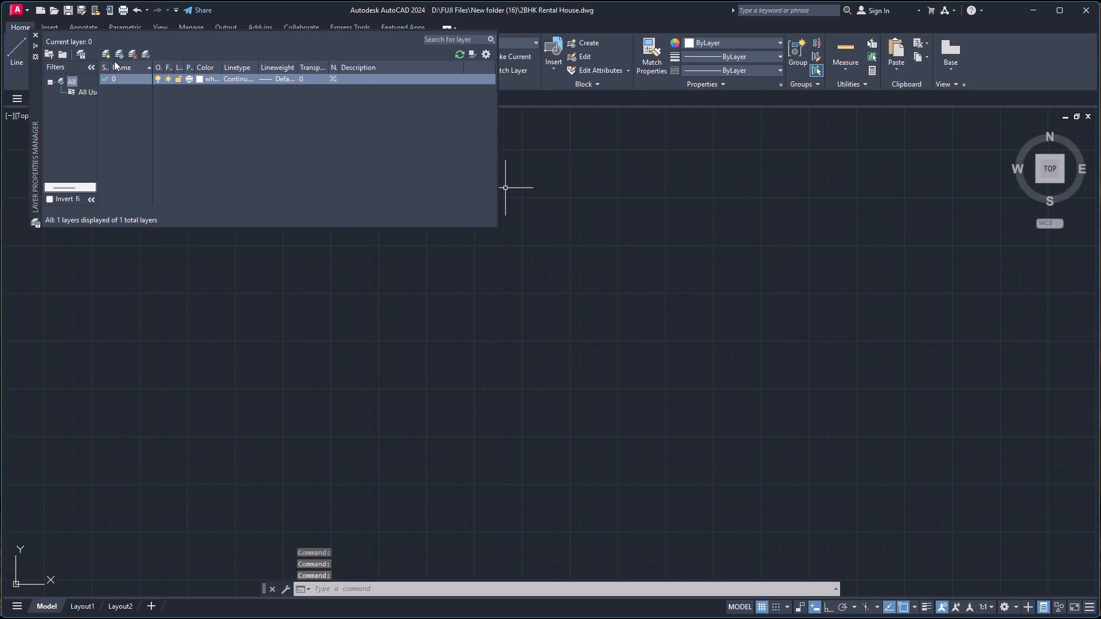
{"action": "left_click", "coordinate": [108, 53]}
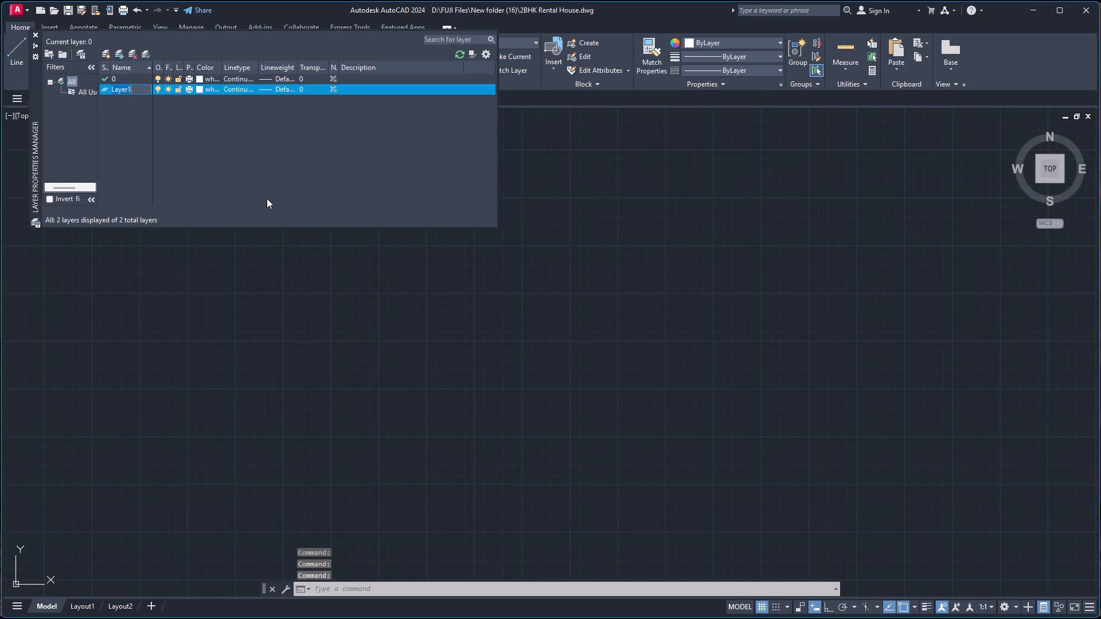
{"action": "type", "text": "Walls"}
{"action": "key", "text": "Return"}
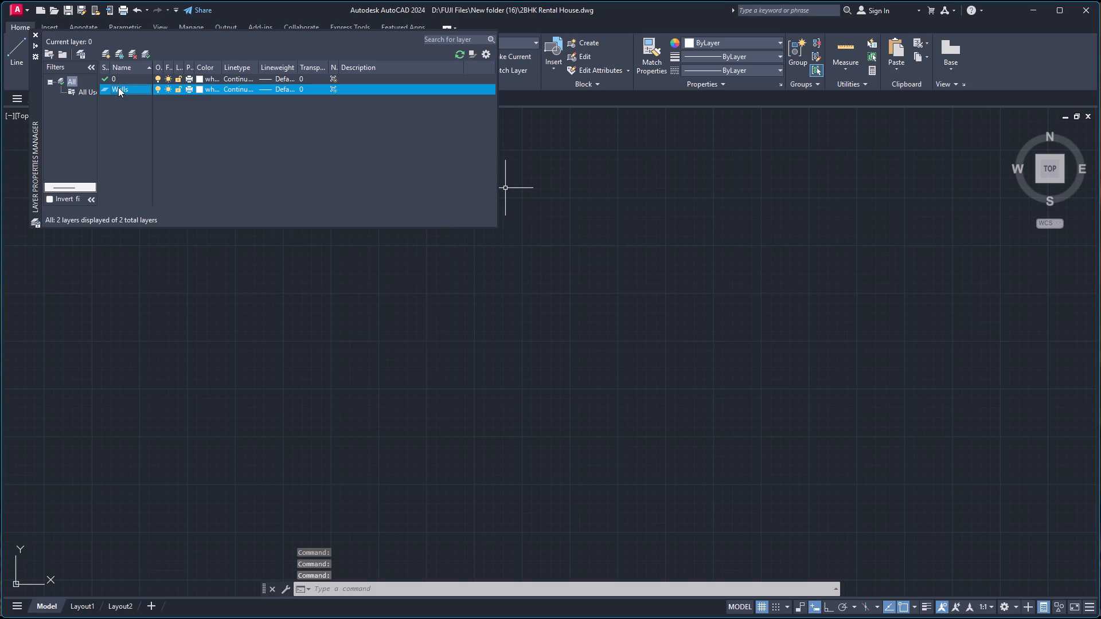
{"action": "double_click", "coordinate": [122, 87]}
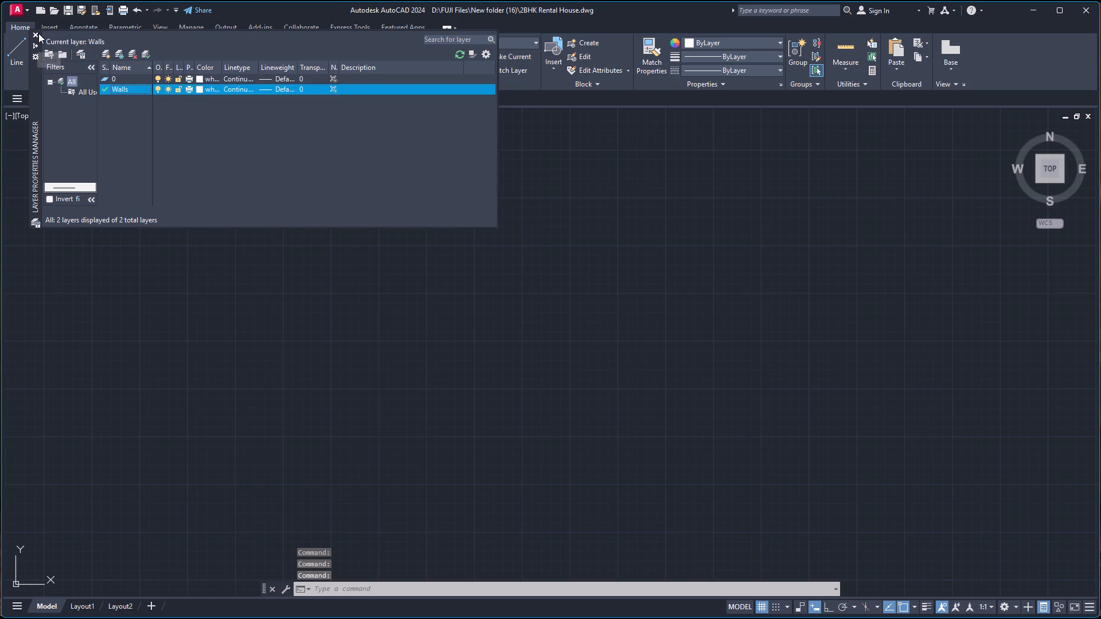
{"action": "left_click", "coordinate": [38, 33]}
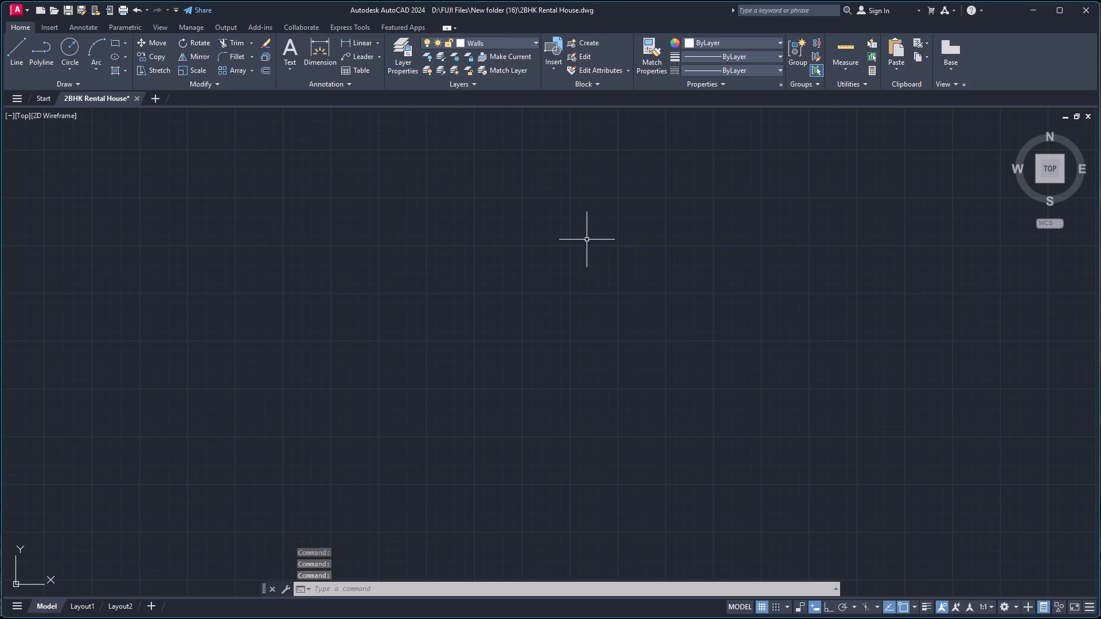
With Ortho on, draw a horizontal 20' line for the outer face of the house's top wall.
{"action": "key", "text": "l"}
{"action": "key", "text": "Return"}
{"action": "left_click", "coordinate": [374, 212]}
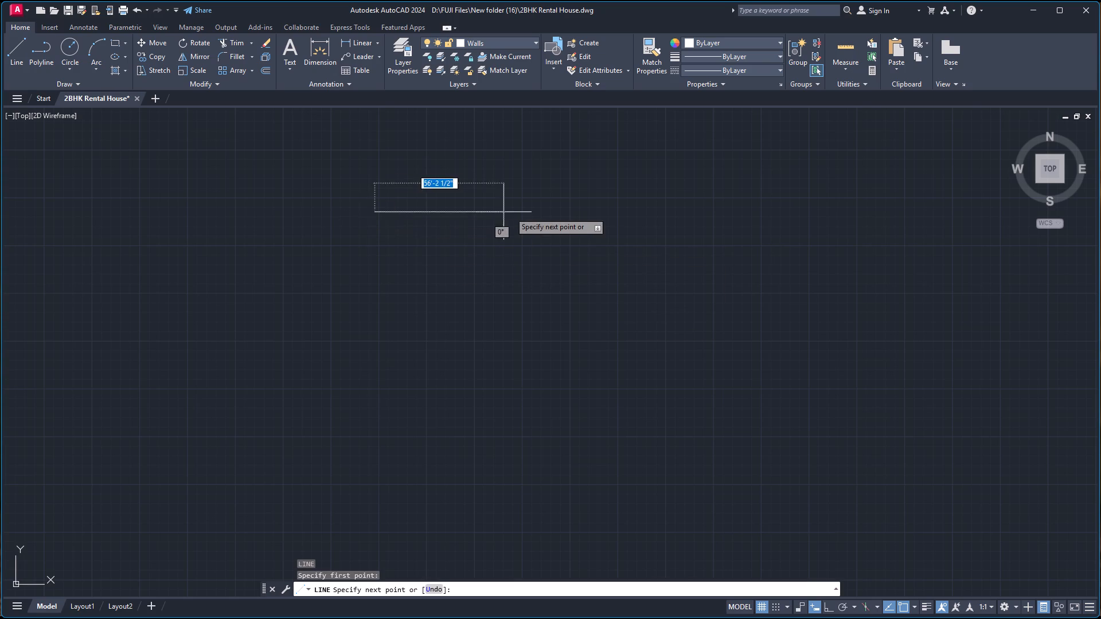
{"action": "key", "text": "F8"}
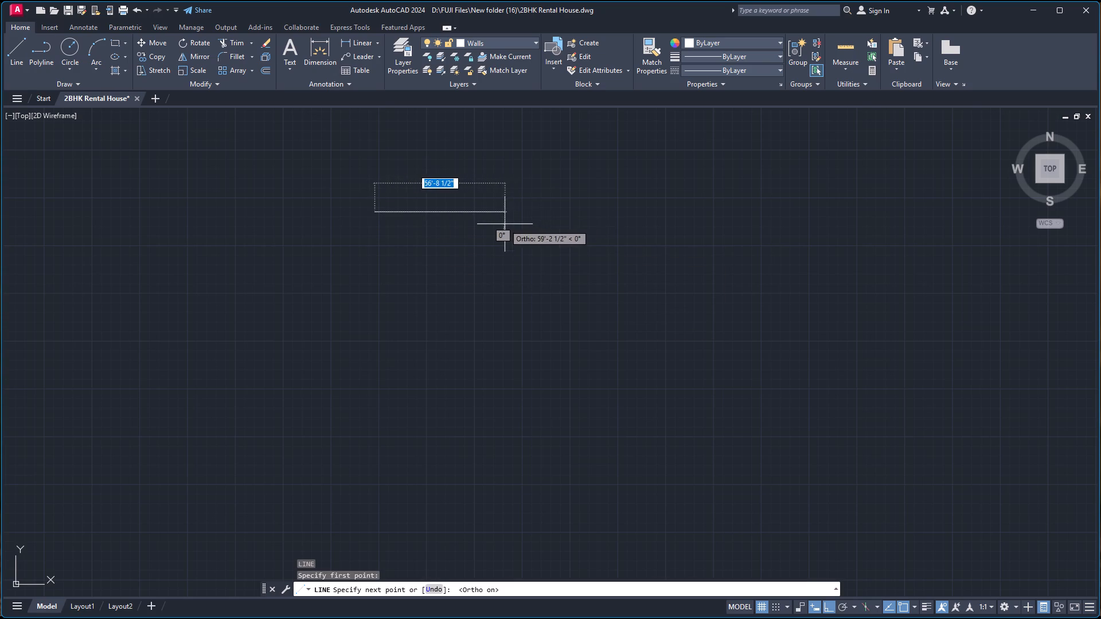
{"action": "scroll", "coordinate": [493, 228], "scroll_direction": "up", "scroll_amount": 3}
{"action": "scroll", "coordinate": [486, 230], "scroll_direction": "down", "scroll_amount": 2}
{"action": "scroll", "coordinate": [486, 230], "scroll_direction": "up", "scroll_amount": 1}
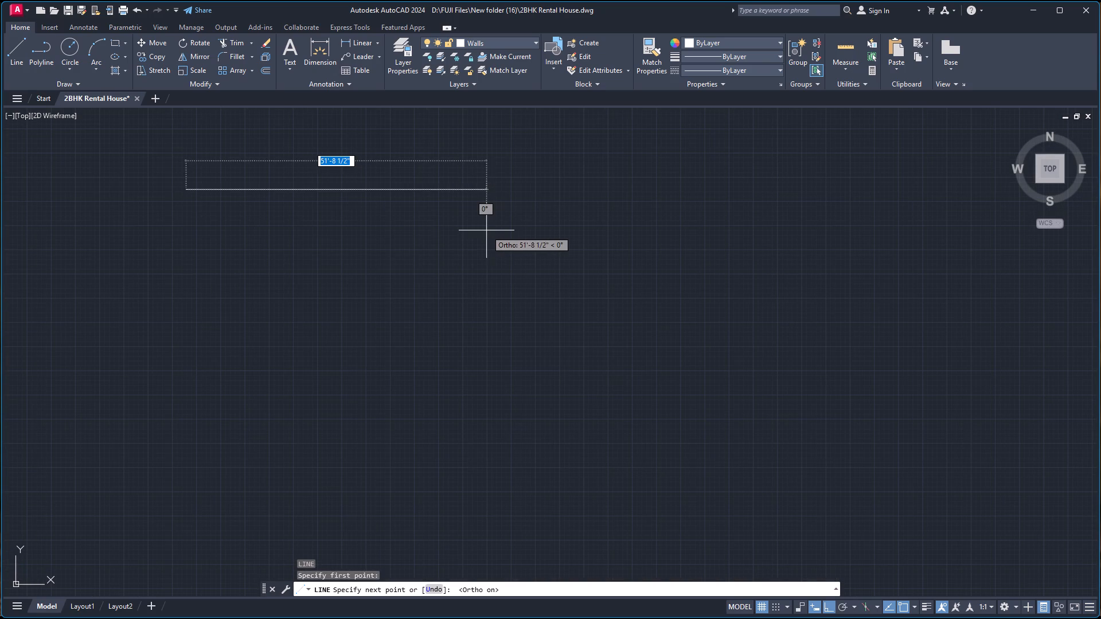
{"action": "type", "text": "20'"}
{"action": "key", "text": "Return"}
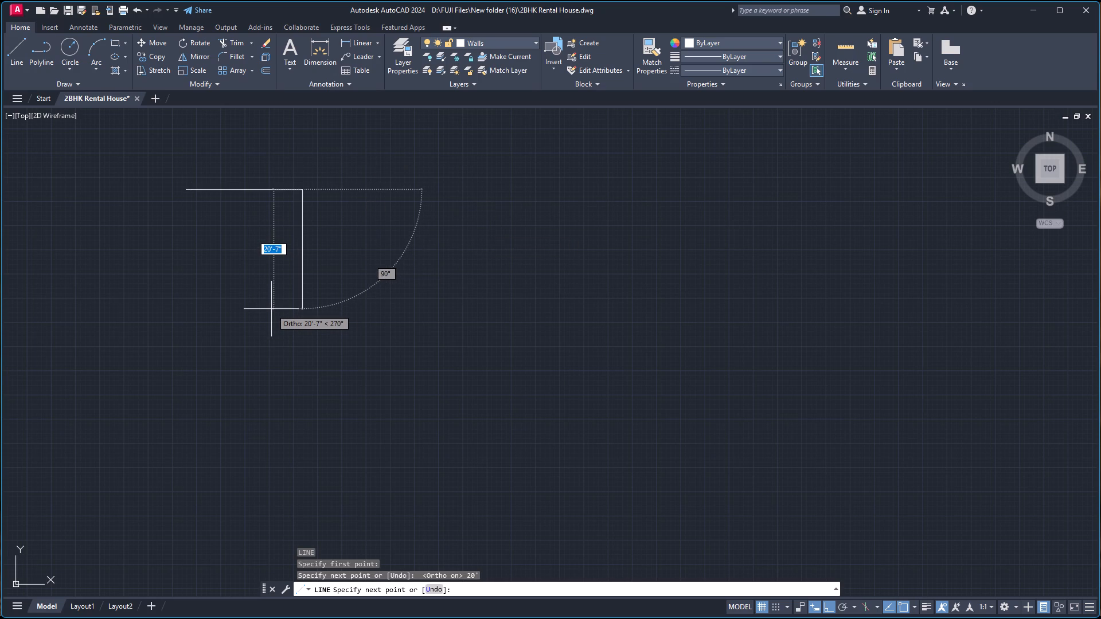
{"action": "key", "text": "space"}
Draw a vertical 30' line straight down from the left end of the 20' line.
{"action": "scroll", "coordinate": [189, 190], "scroll_direction": "up", "scroll_amount": 3}
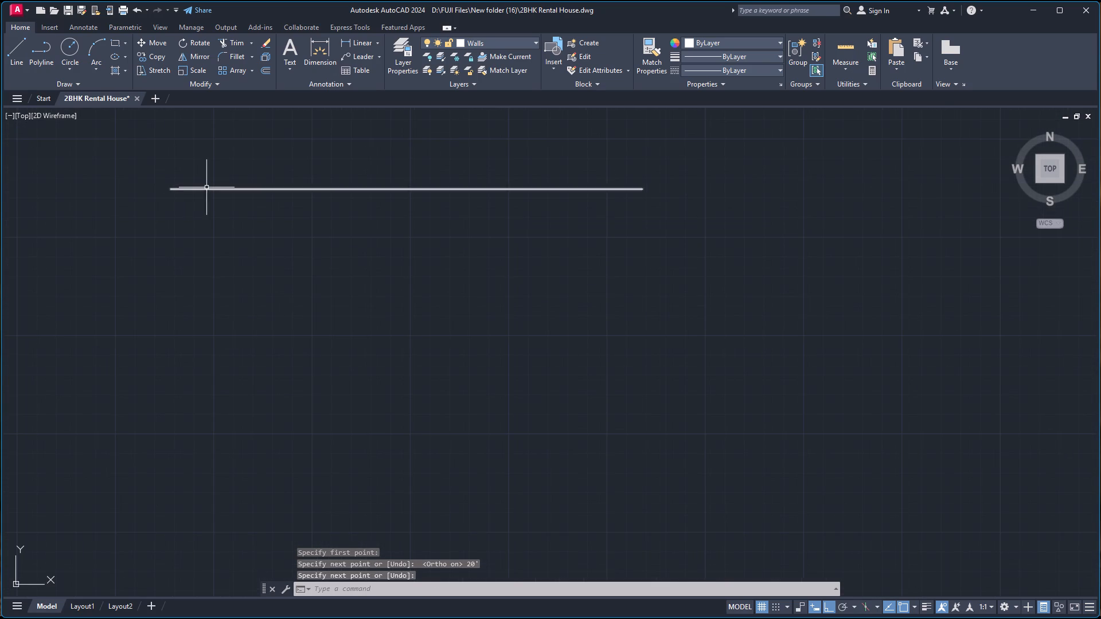
{"action": "key", "text": "space"}
{"action": "left_click", "coordinate": [168, 190]}
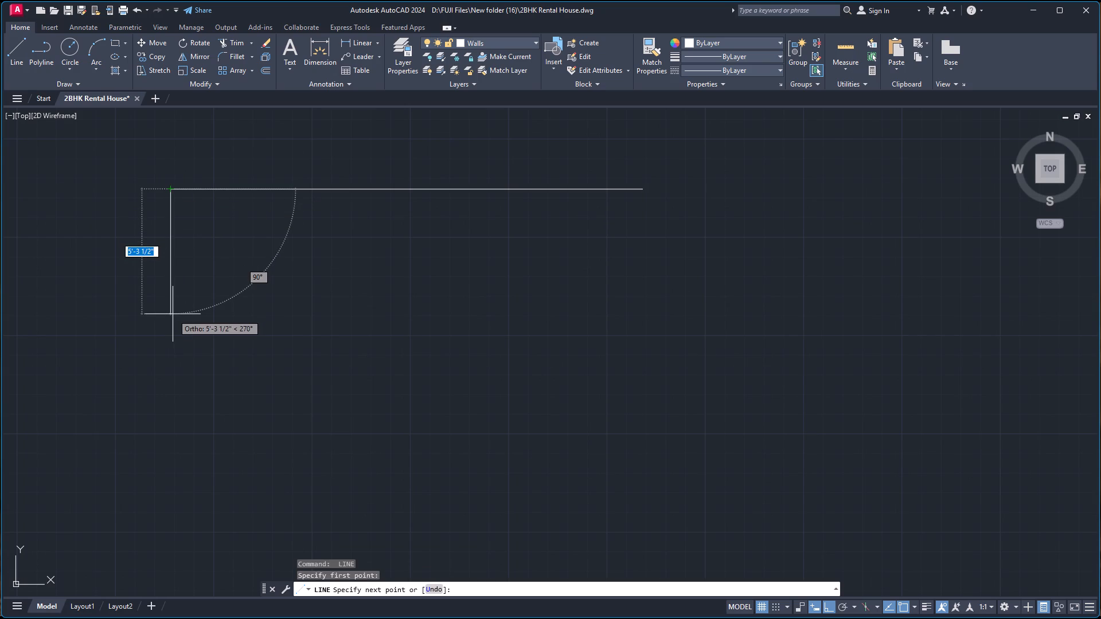
{"action": "type", "text": "30'"}
{"action": "key", "text": "Return"}
{"action": "scroll", "coordinate": [178, 320], "scroll_direction": "down", "scroll_amount": 2}
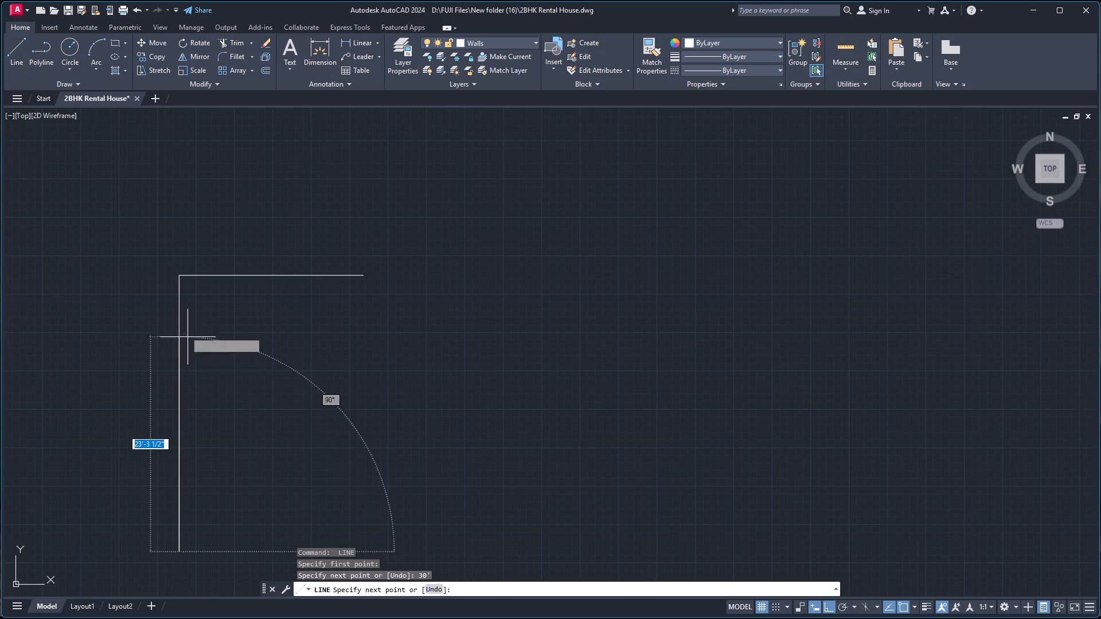
{"action": "key", "text": "space"}
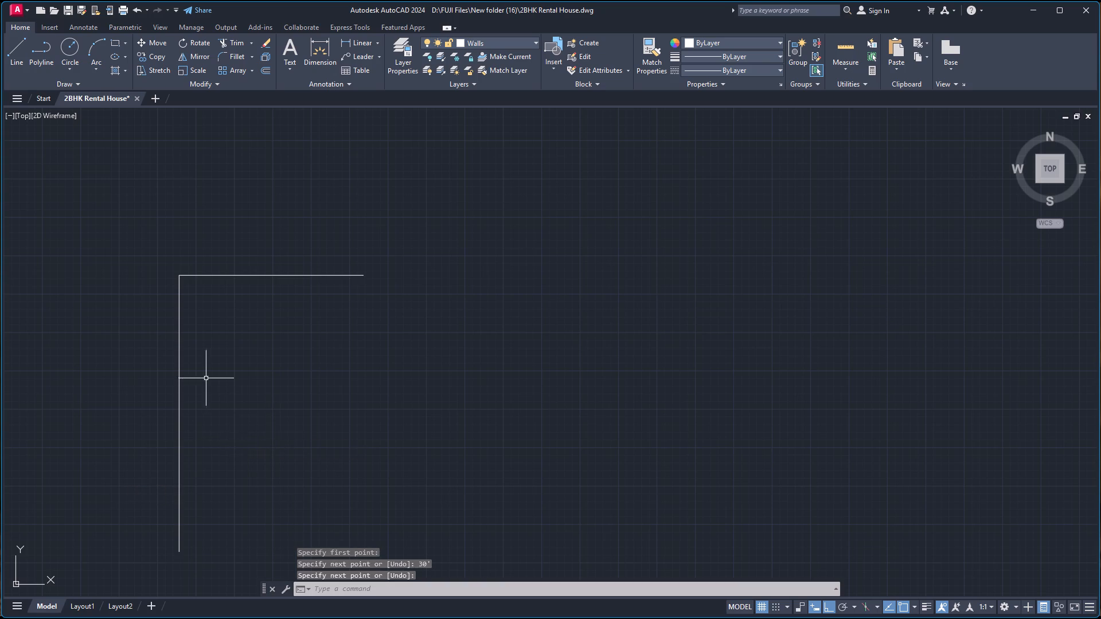
Offset the top and left outer wall lines 9" inward to give both walls their thickness.
{"action": "scroll", "coordinate": [206, 371], "scroll_direction": "up", "scroll_amount": 1}
{"action": "key", "text": "o"}
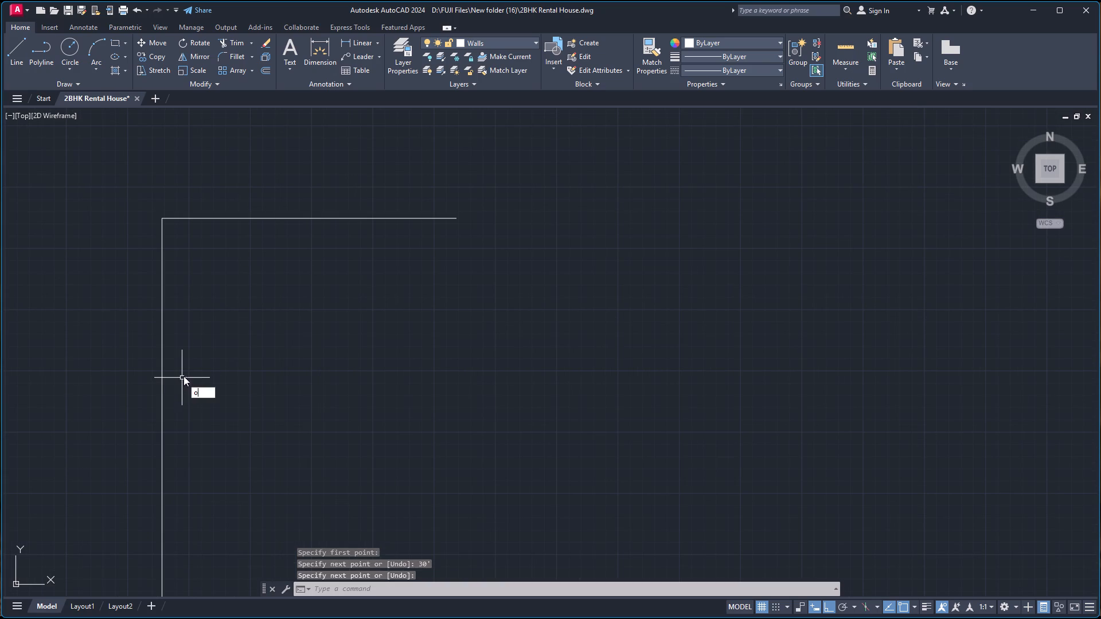
{"action": "key", "text": "Return"}
{"action": "key", "text": "Return"}
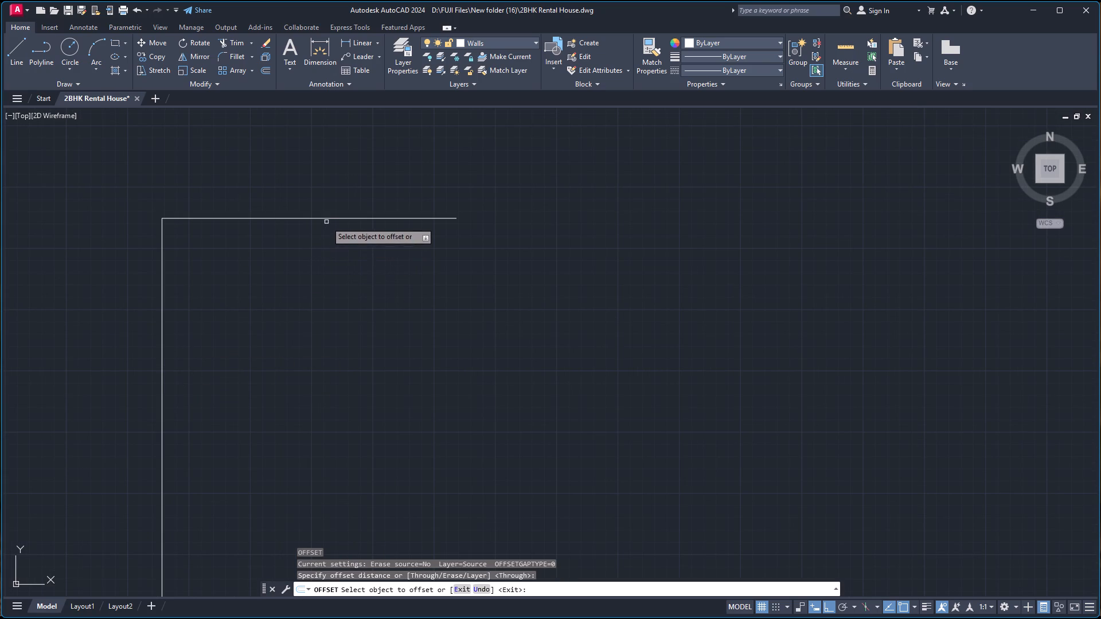
{"action": "left_click", "coordinate": [330, 220]}
{"action": "key", "text": "9"}
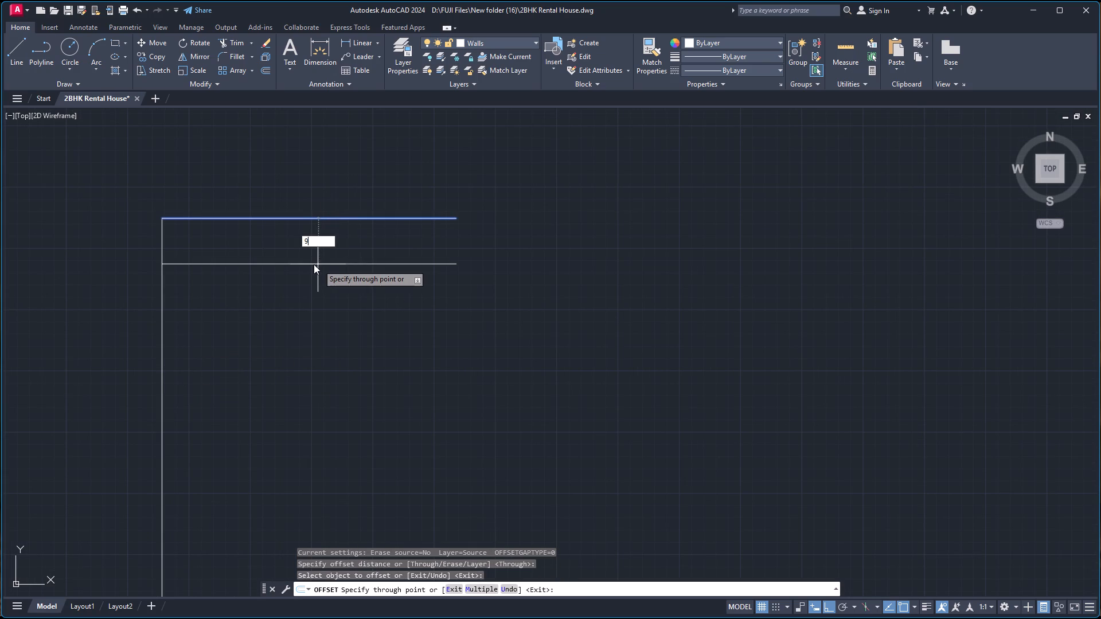
{"action": "key", "text": "Return"}
{"action": "left_click", "coordinate": [161, 356]}
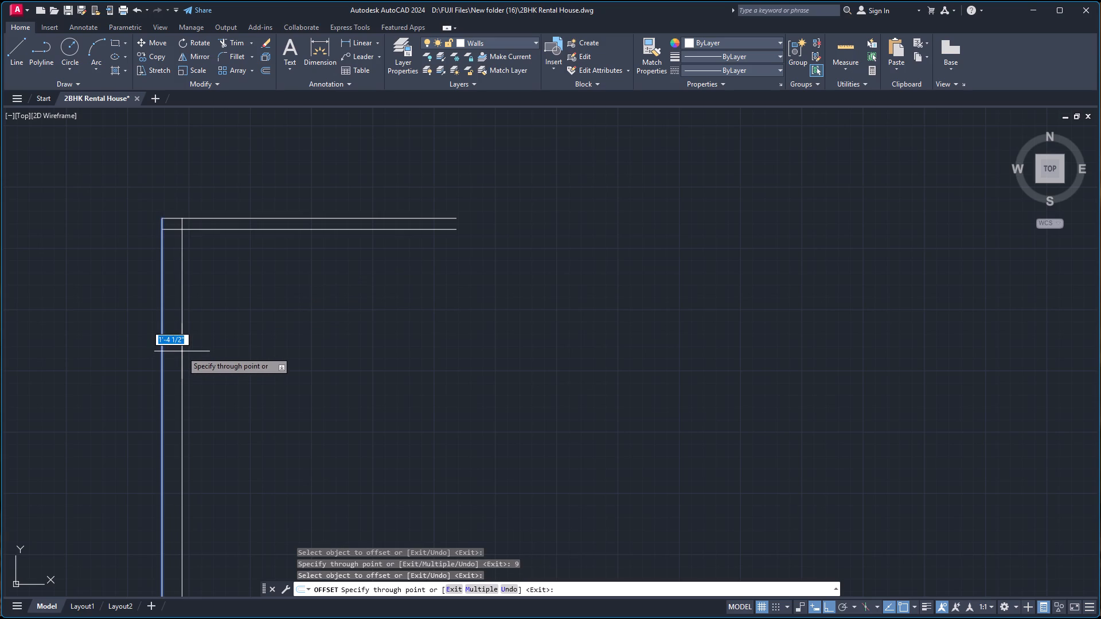
{"action": "key", "text": "9"}
{"action": "key", "text": "Return"}
Offset the left wall's inner line 9'-1" to the right, and offset that new line 4" to form a vertical partition wall.
{"action": "scroll", "coordinate": [216, 322], "scroll_direction": "up", "scroll_amount": 1}
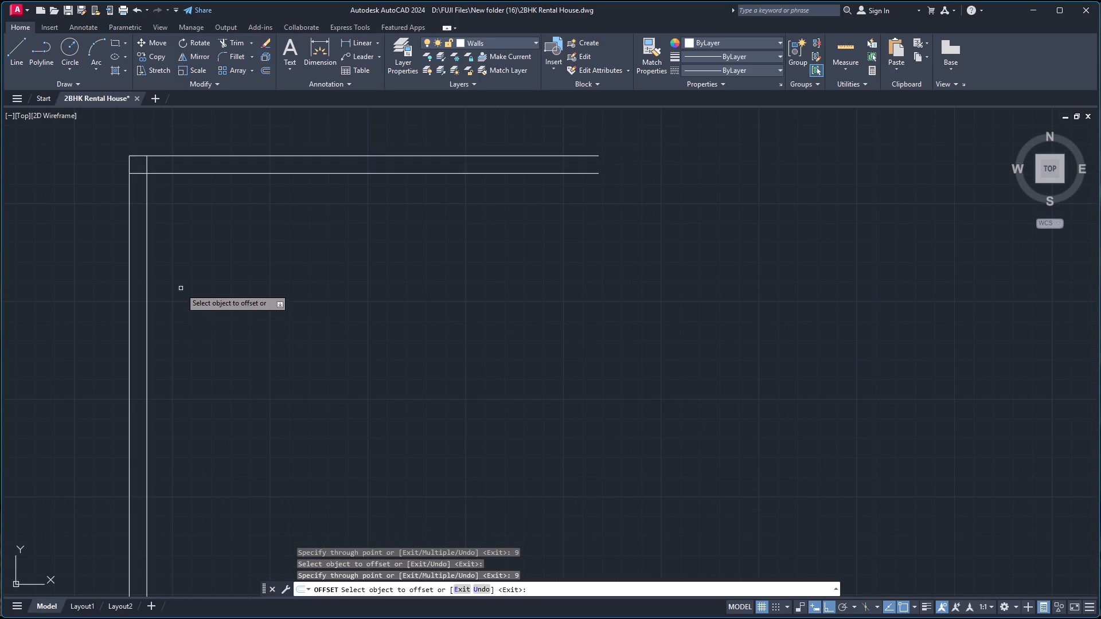
{"action": "scroll", "coordinate": [180, 260], "scroll_direction": "down", "scroll_amount": 2}
{"action": "scroll", "coordinate": [145, 214], "scroll_direction": "up", "scroll_amount": 2}
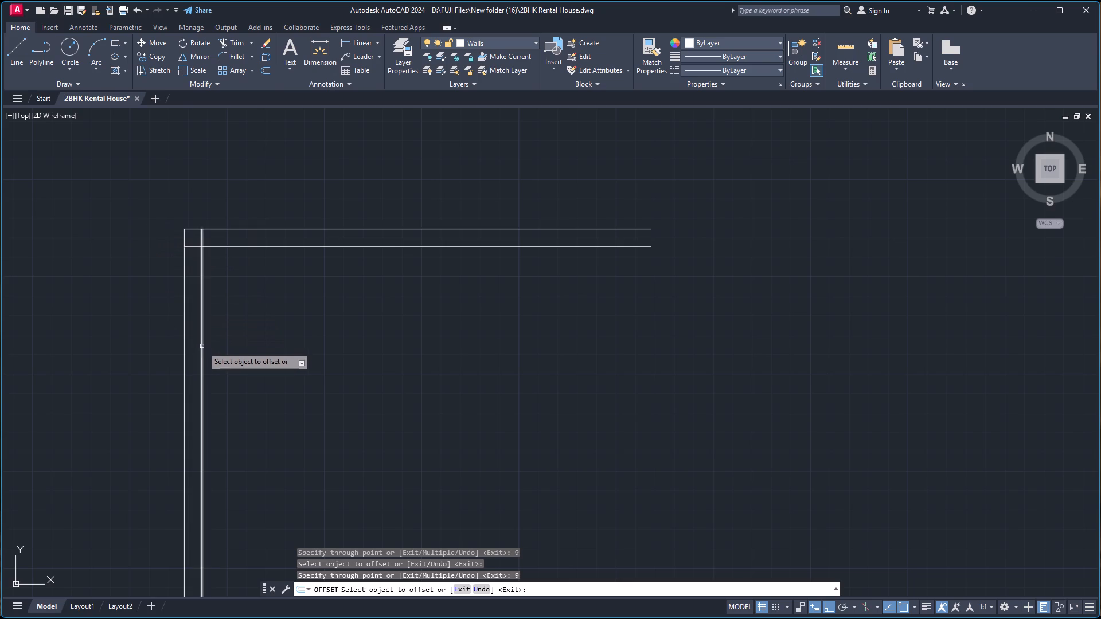
{"action": "left_click", "coordinate": [201, 353]}
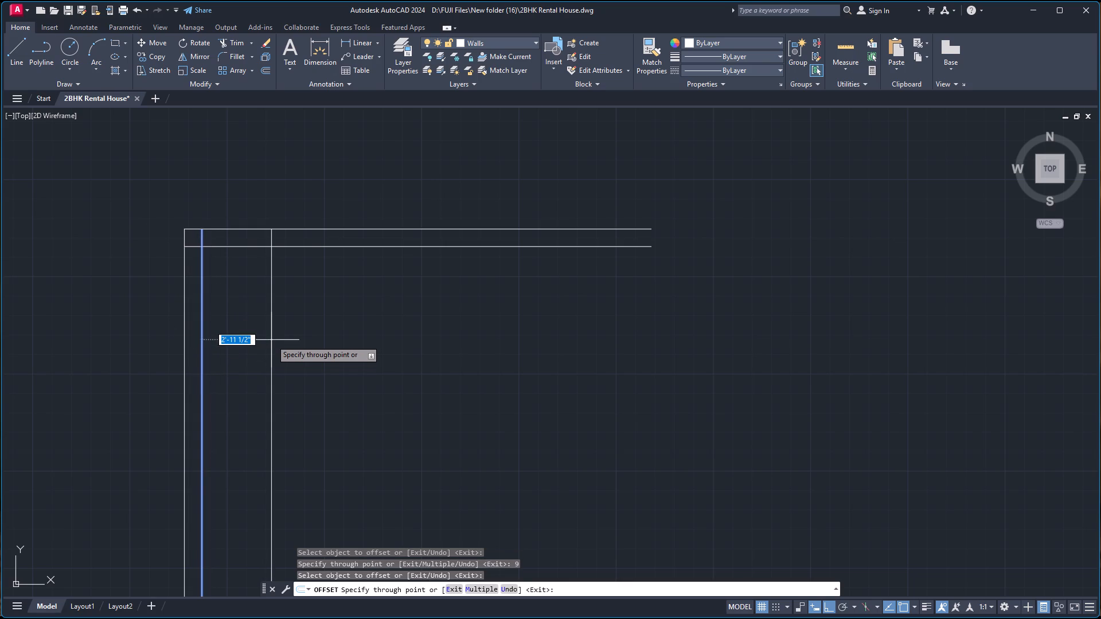
{"action": "type", "text": "9'-1"}
{"action": "key", "text": "Return"}
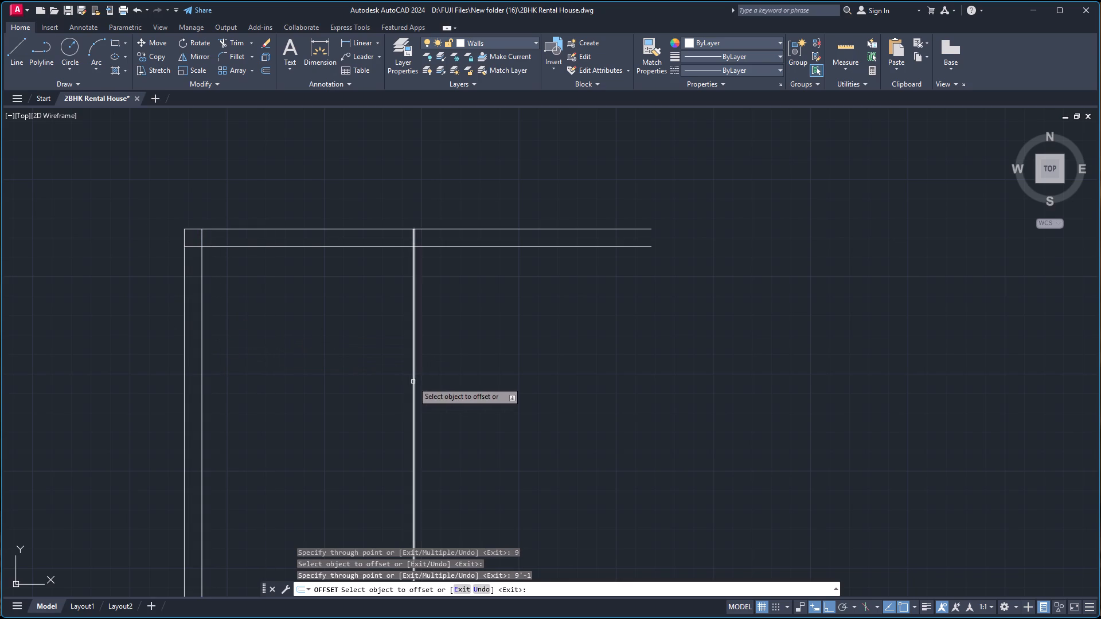
{"action": "left_click", "coordinate": [413, 382]}
{"action": "key", "text": "4"}
{"action": "key", "text": "Return"}
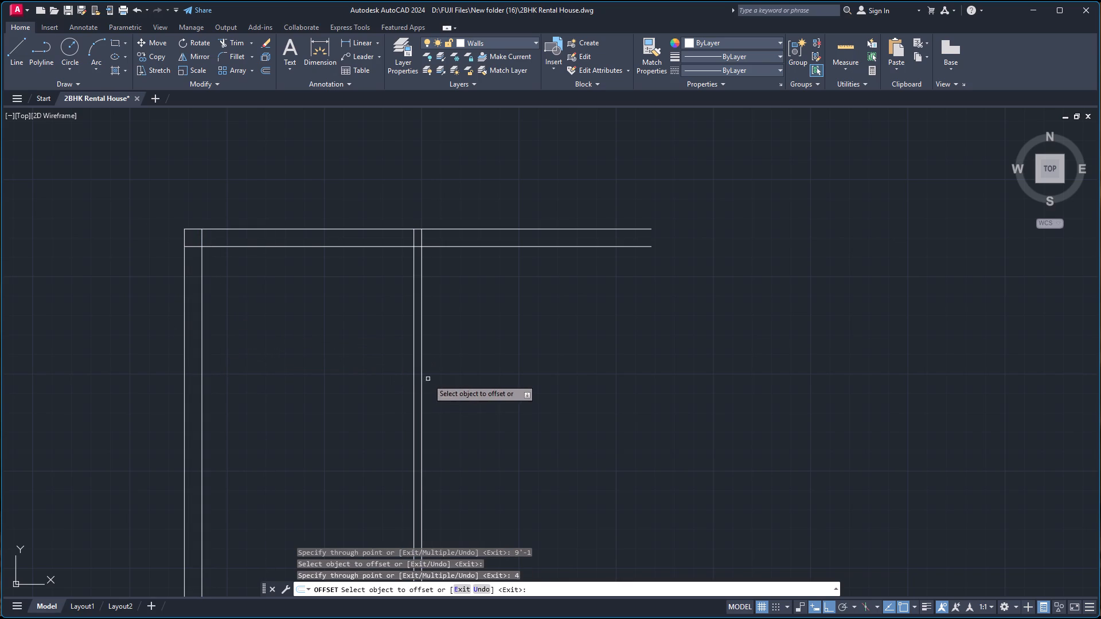
Offset the partition's right line 9'-1" to the right, and offset that line through the top wall's right end to form the right wall.
{"action": "left_click", "coordinate": [421, 383]}
{"action": "key", "text": "9"}
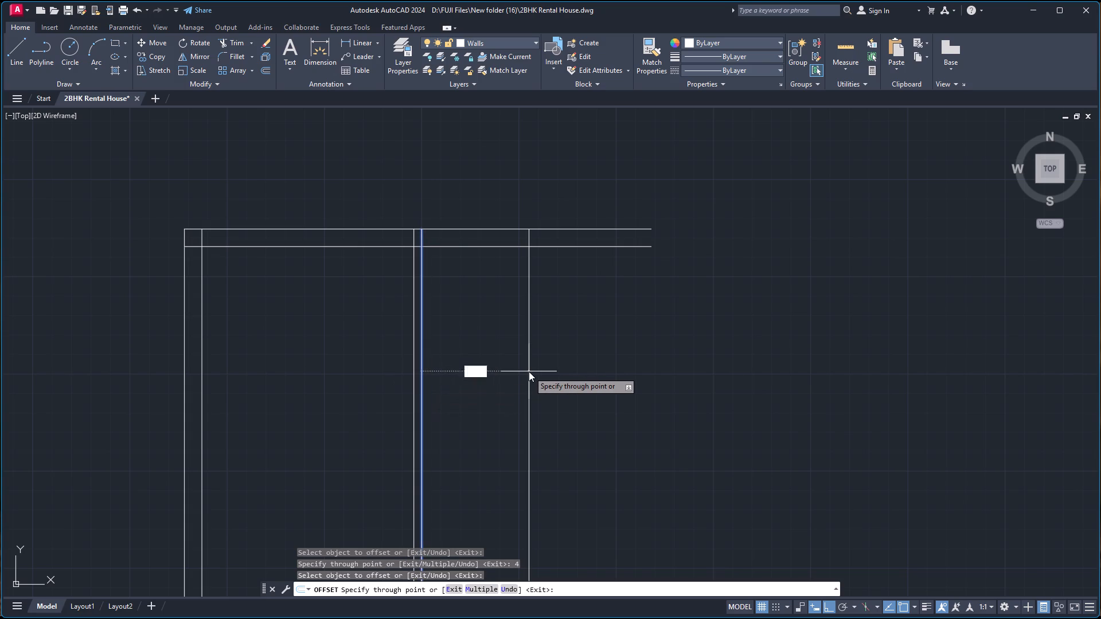
{"action": "type", "text": "'-1"}
{"action": "key", "text": "Return"}
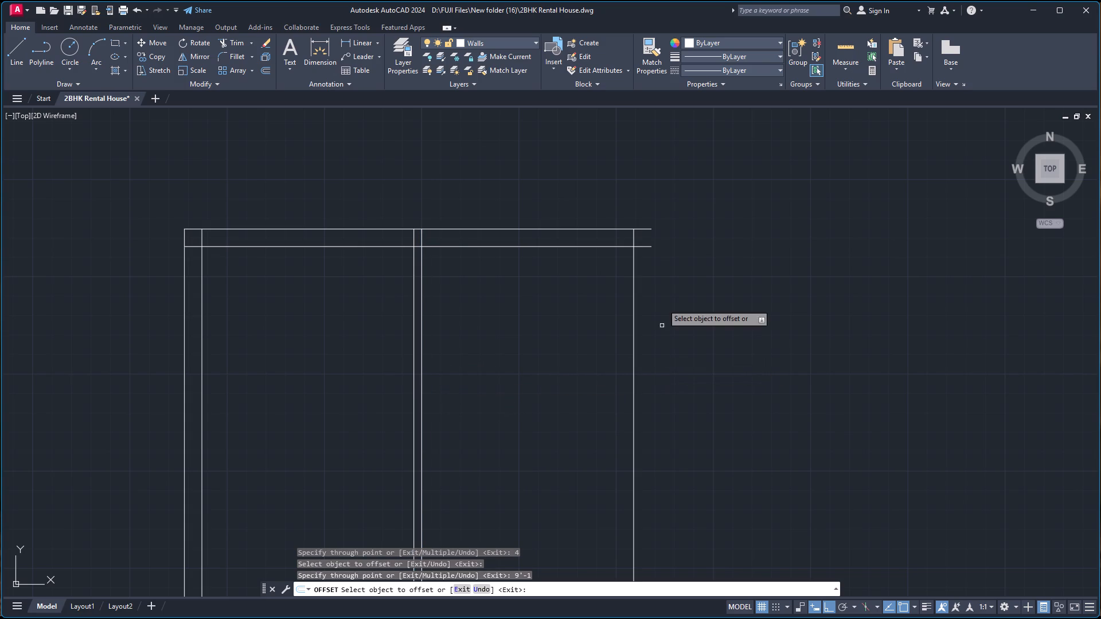
{"action": "left_click", "coordinate": [635, 310]}
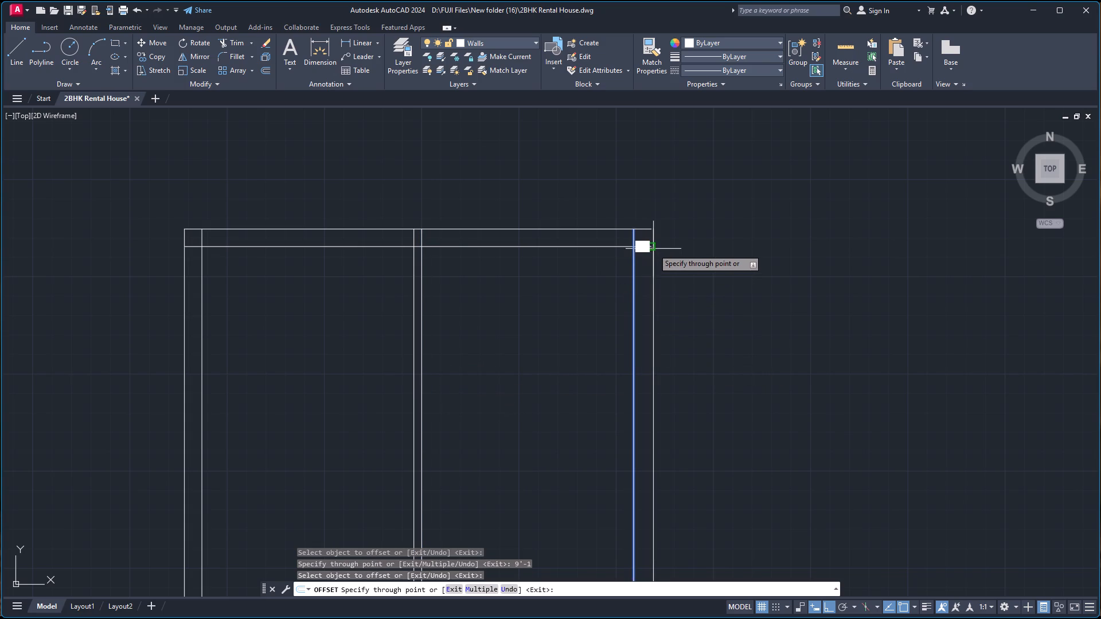
{"action": "left_click", "coordinate": [654, 248]}
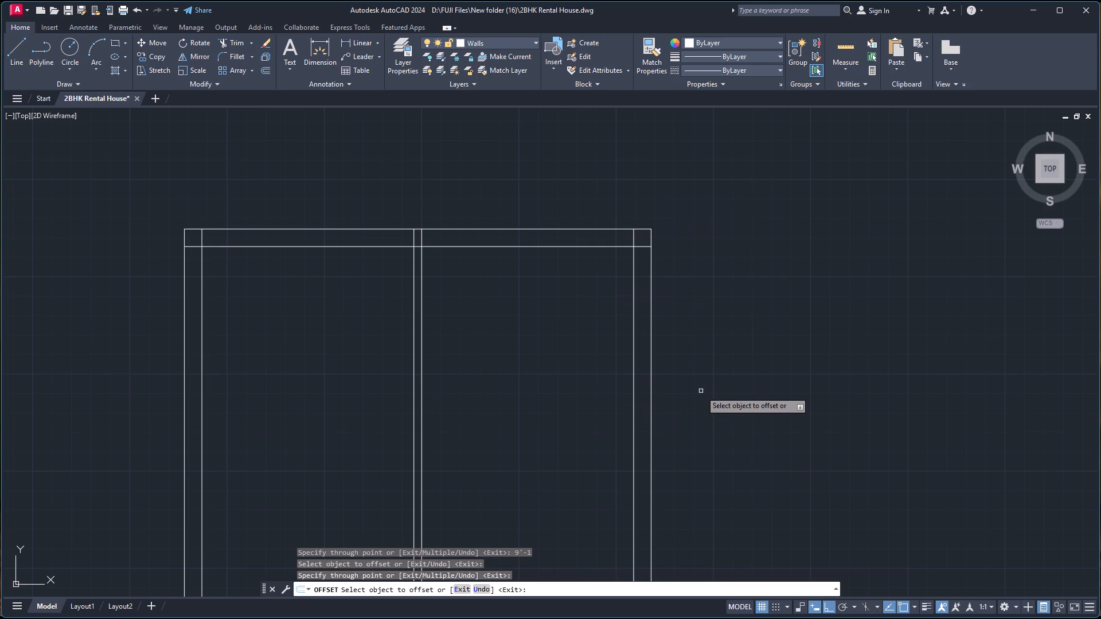
Offset the top wall's inner line 10' down, and offset that new line 4" down to form a horizontal partition wall.
{"action": "left_click", "coordinate": [441, 247]}
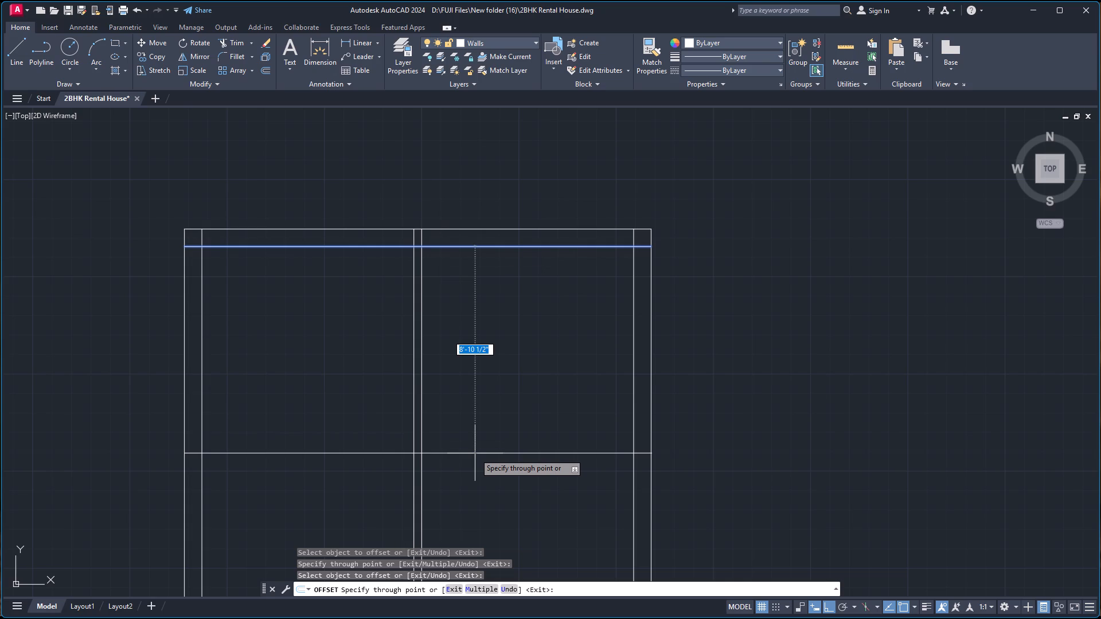
{"action": "type", "text": "10'"}
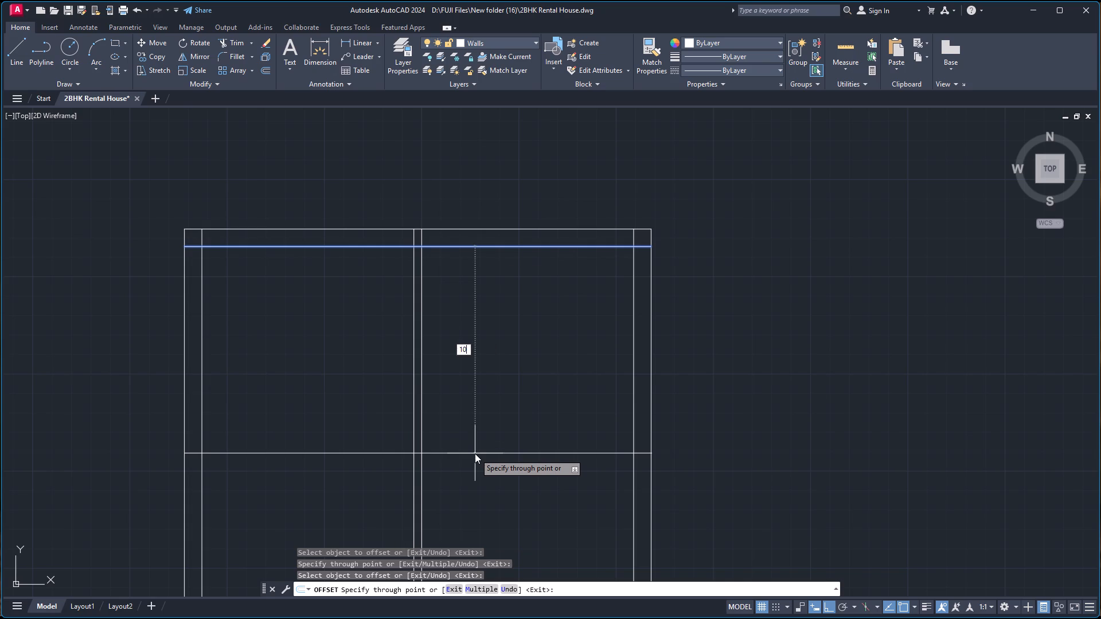
{"action": "key", "text": "Return"}
{"action": "left_click", "coordinate": [468, 480]}
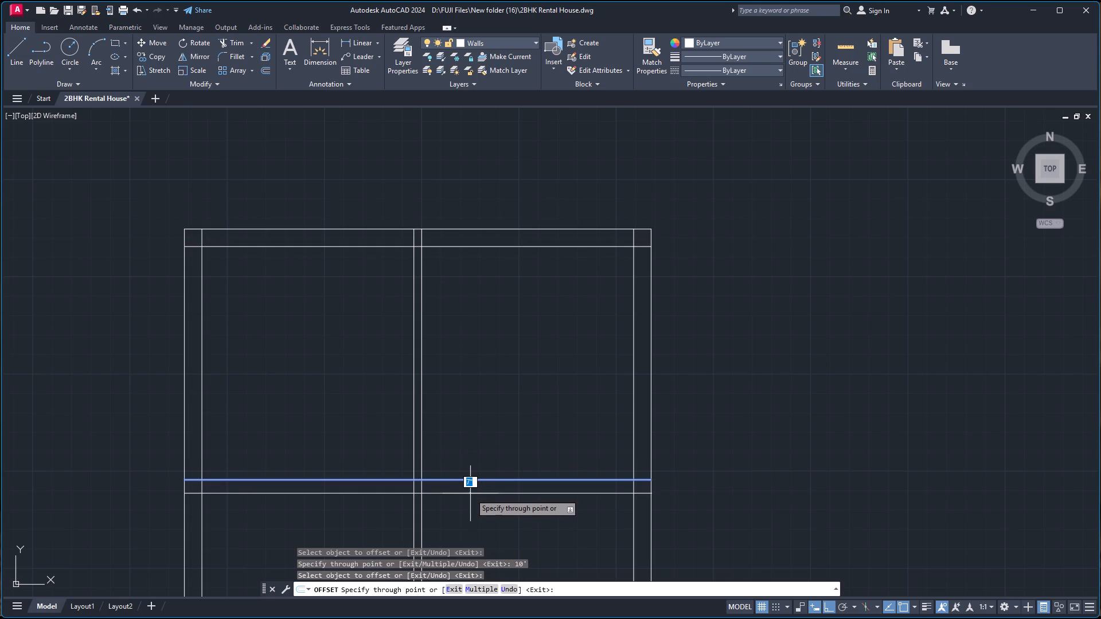
{"action": "key", "text": "9"}
{"action": "key", "text": "BackSpace"}
{"action": "key", "text": "BackSpace"}
{"action": "key", "text": "4"}
{"action": "key", "text": "Return"}
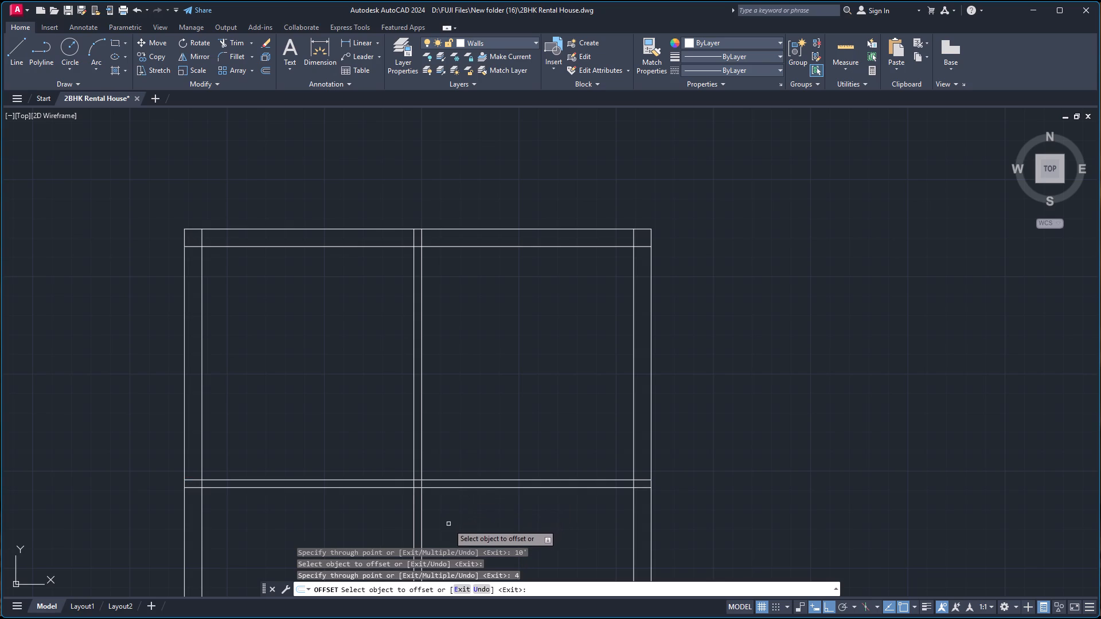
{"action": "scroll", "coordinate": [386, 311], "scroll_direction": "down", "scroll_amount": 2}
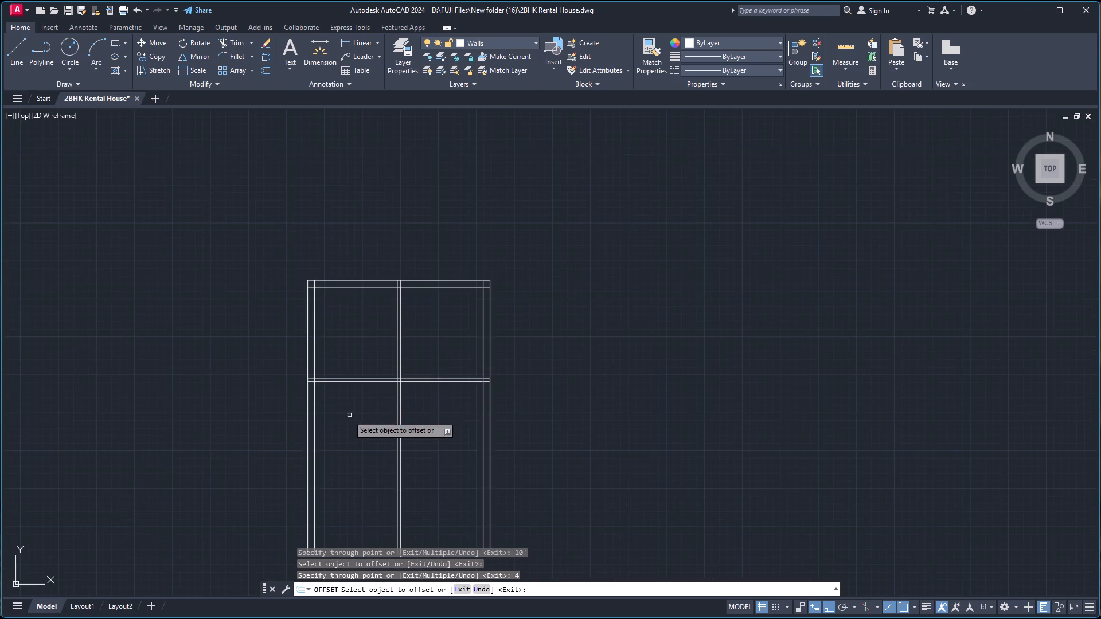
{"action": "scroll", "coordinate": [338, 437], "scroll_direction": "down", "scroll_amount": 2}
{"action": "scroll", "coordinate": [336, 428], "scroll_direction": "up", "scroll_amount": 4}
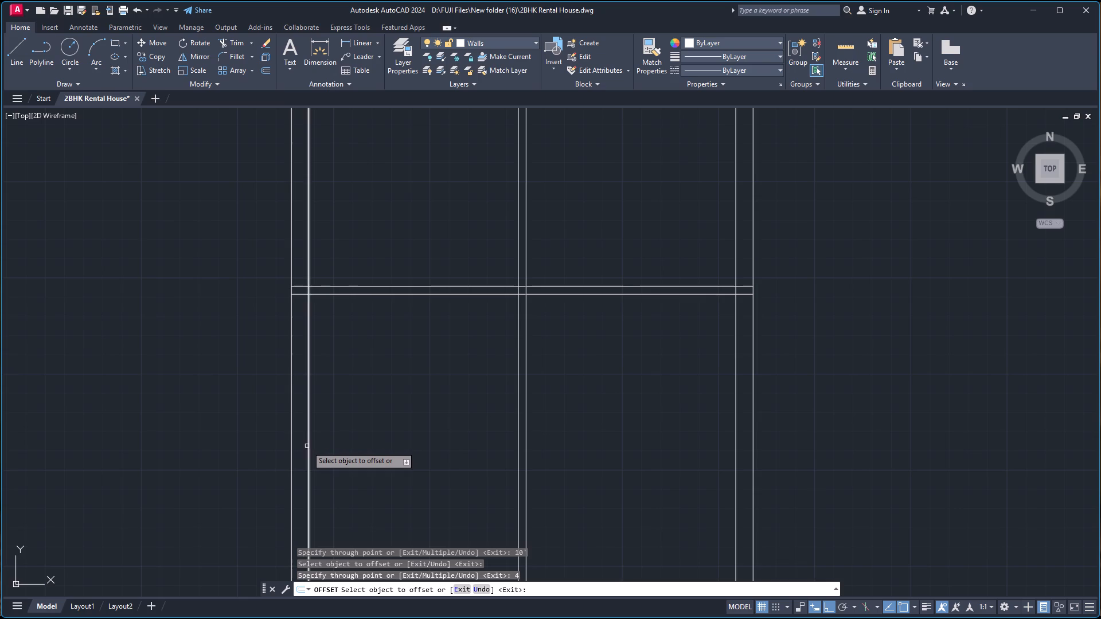
Offset the left wall's inner line 12'-5" to the right, and offset that new line 4" to form a second vertical partition wall.
{"action": "left_click", "coordinate": [310, 445]}
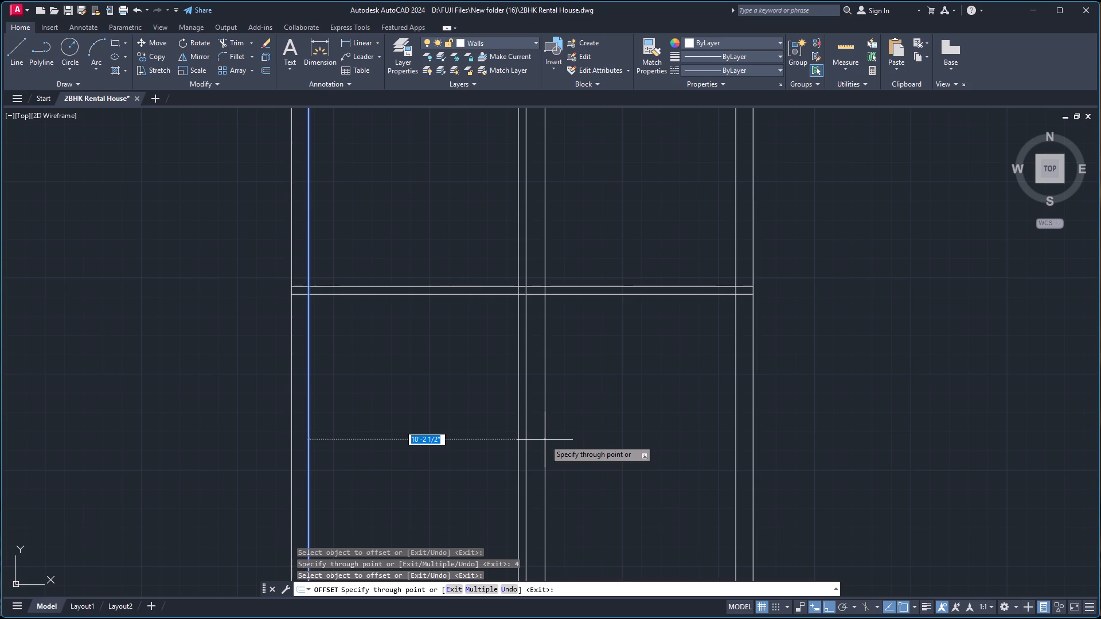
{"action": "type", "text": "12"}
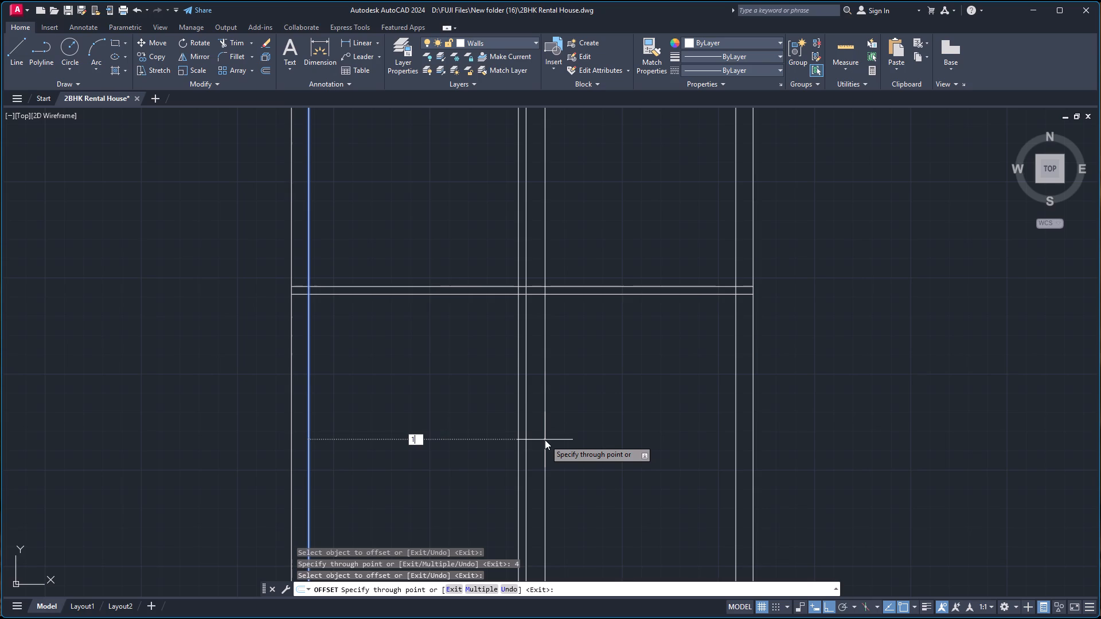
{"action": "type", "text": "'-5"}
{"action": "key", "text": "Return"}
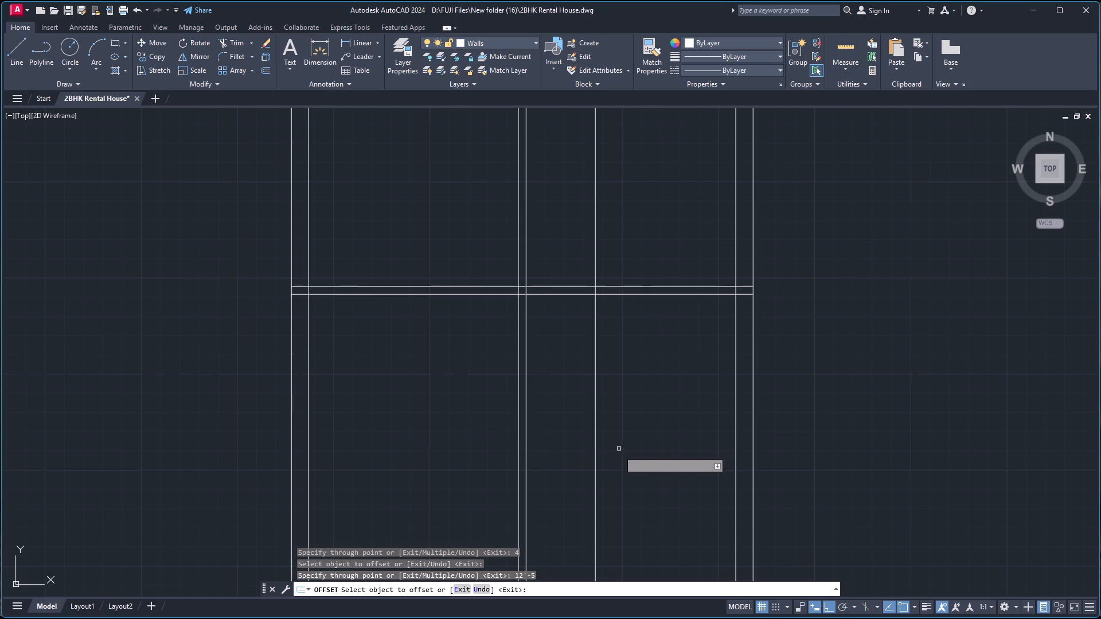
{"action": "left_click", "coordinate": [595, 469]}
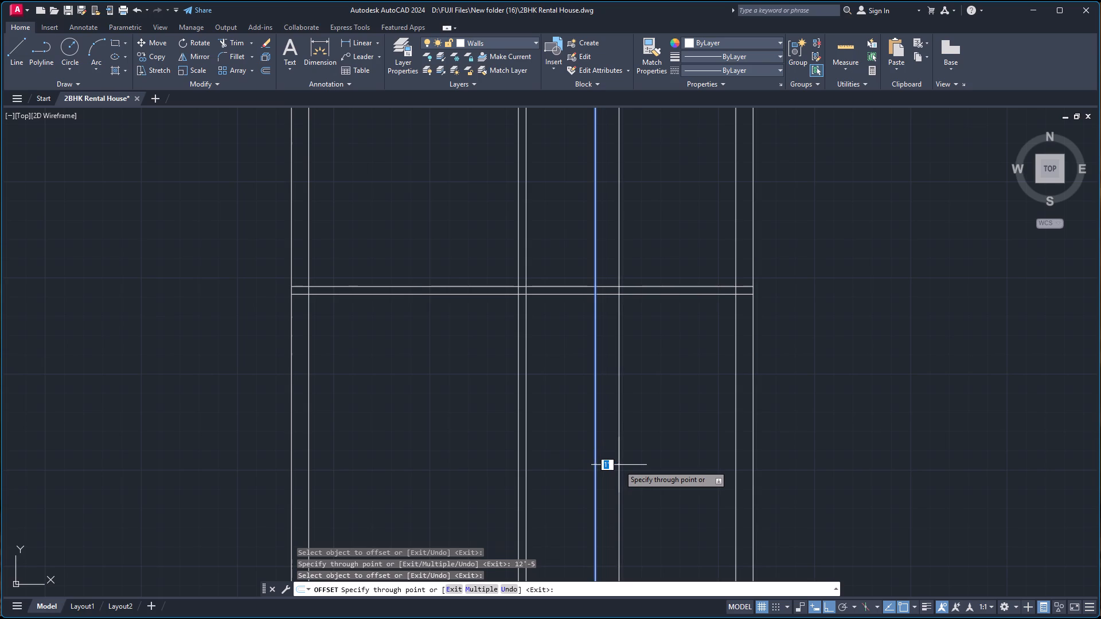
{"action": "key", "text": "4"}
{"action": "key", "text": "Return"}
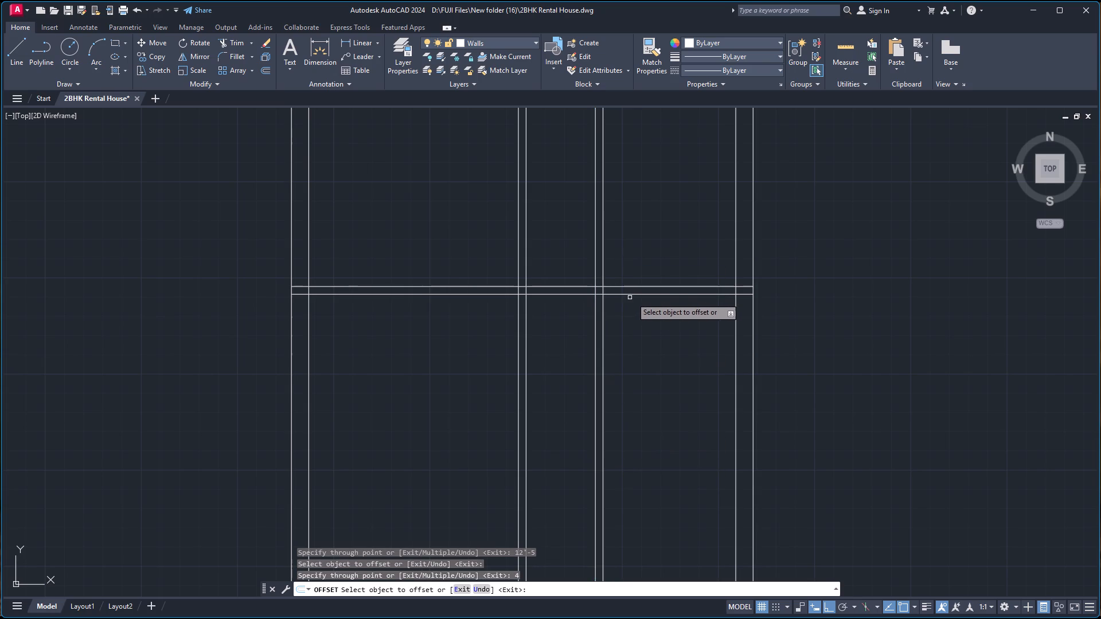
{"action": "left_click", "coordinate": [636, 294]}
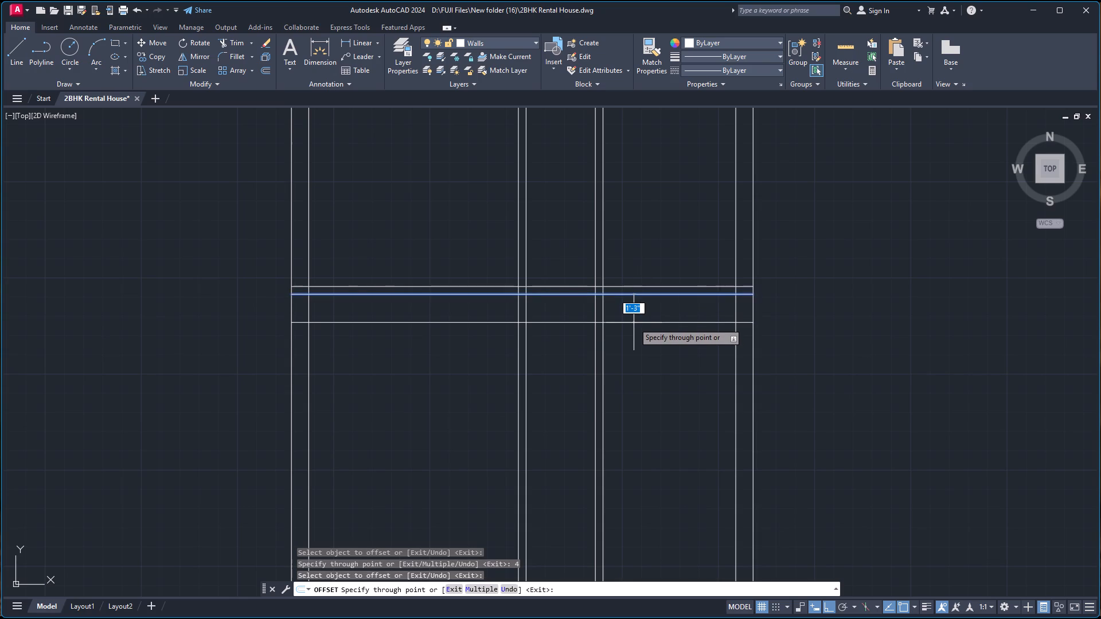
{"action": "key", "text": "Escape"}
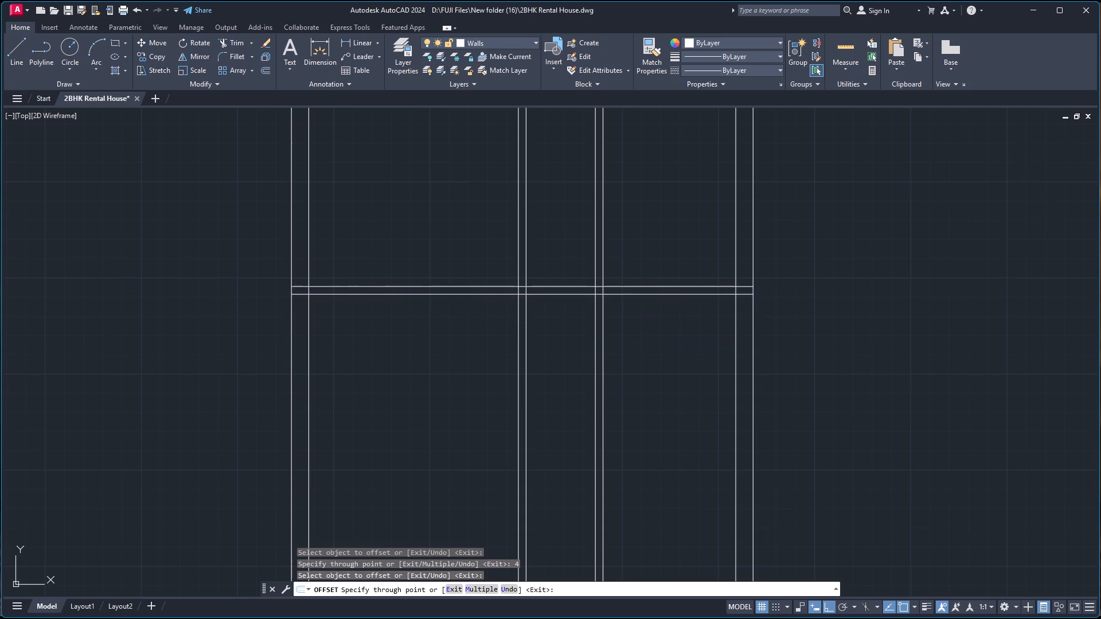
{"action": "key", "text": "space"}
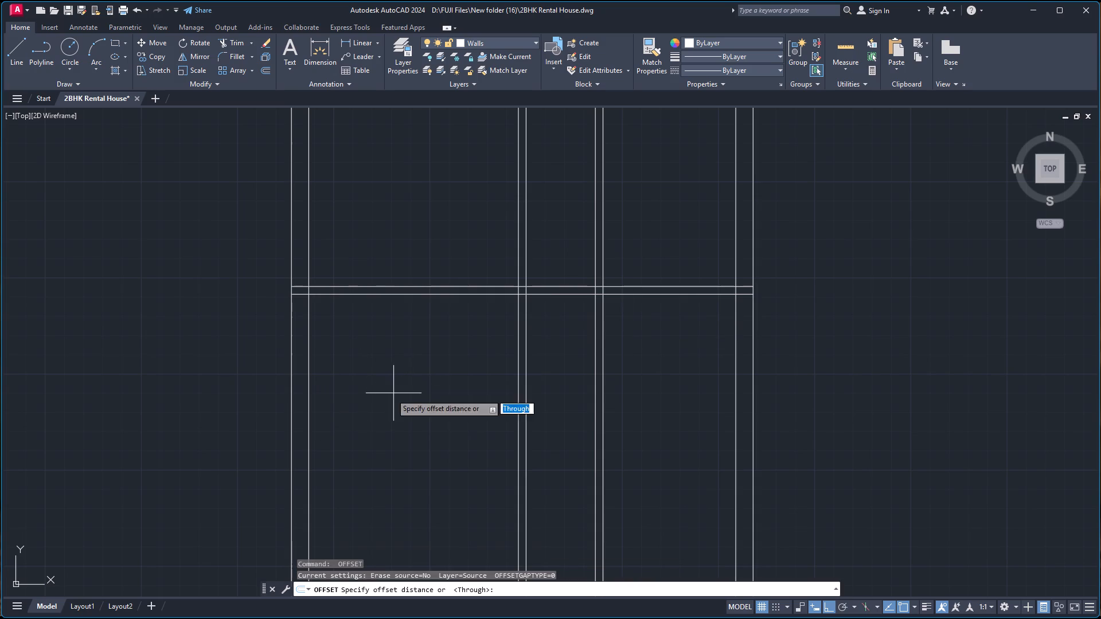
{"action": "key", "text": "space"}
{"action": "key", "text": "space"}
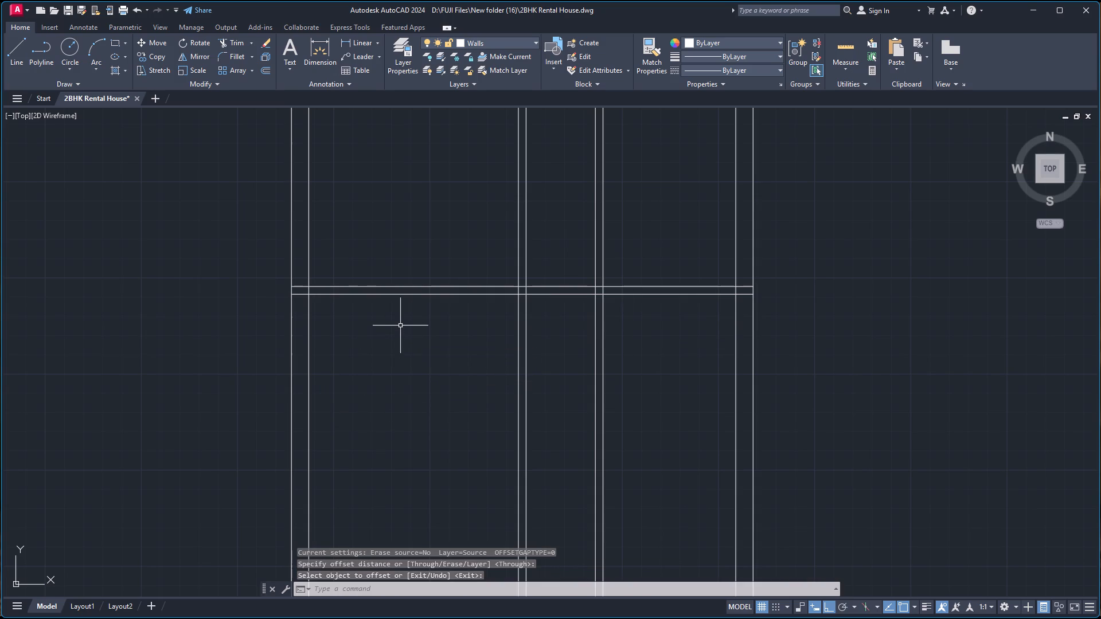
Offset the horizontal partition's lower line 9'-10" down, and offset that new line 4" down to form a second horizontal partition wall.
{"action": "key", "text": "space"}
{"action": "key", "text": "space"}
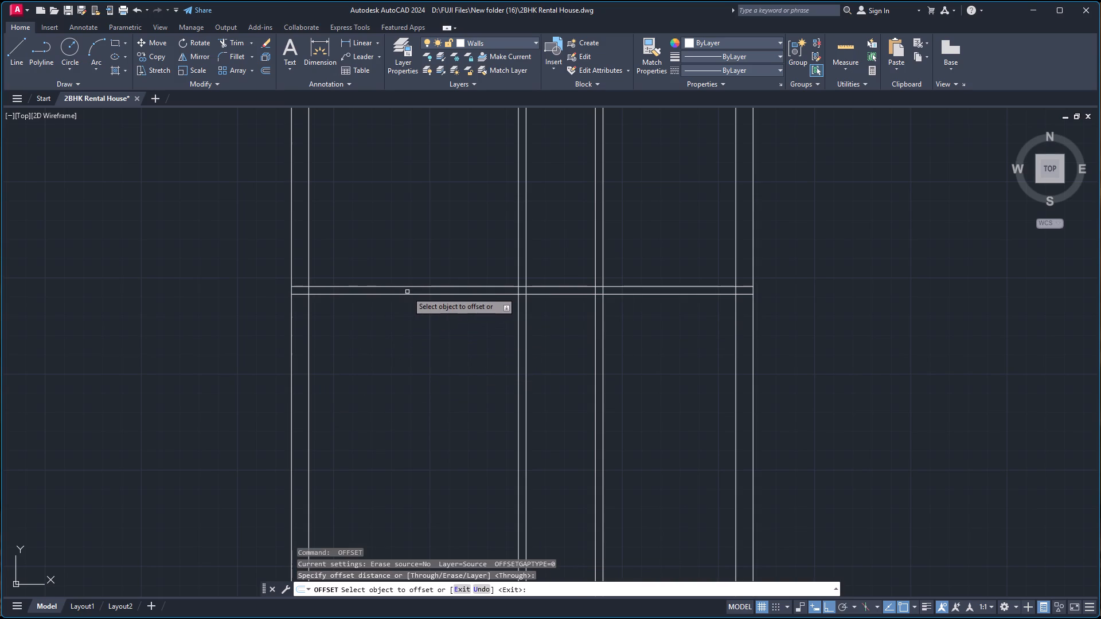
{"action": "left_click", "coordinate": [406, 295]}
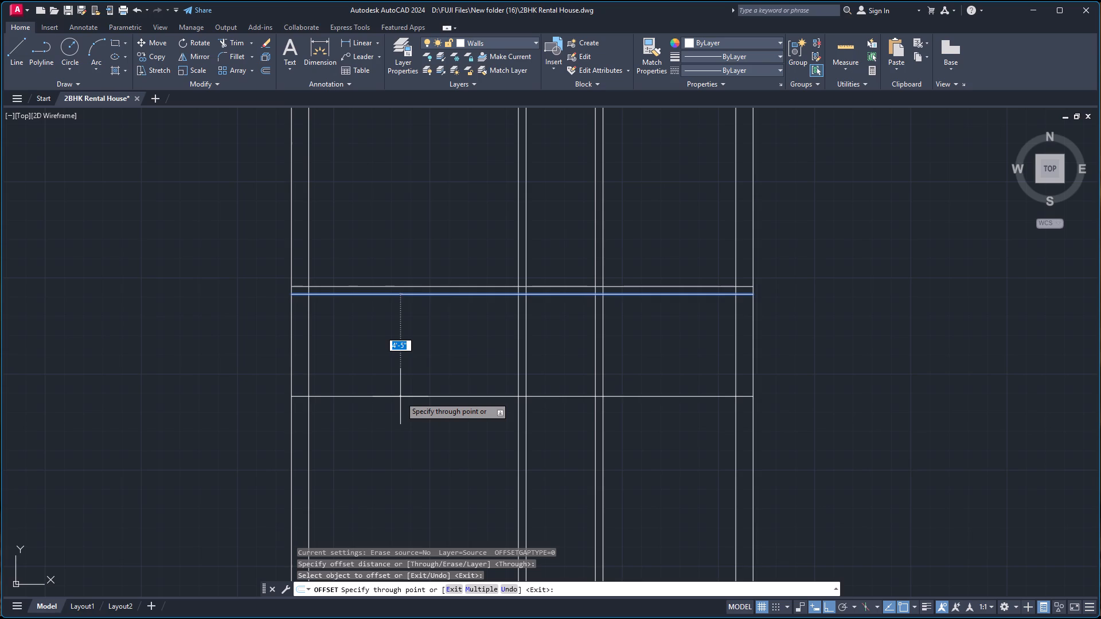
{"action": "key", "text": "9"}
{"action": "key", "text": "apostrophe"}
{"action": "scroll", "coordinate": [400, 397], "scroll_direction": "down", "scroll_amount": 4}
{"action": "scroll", "coordinate": [445, 363], "scroll_direction": "up", "scroll_amount": 3}
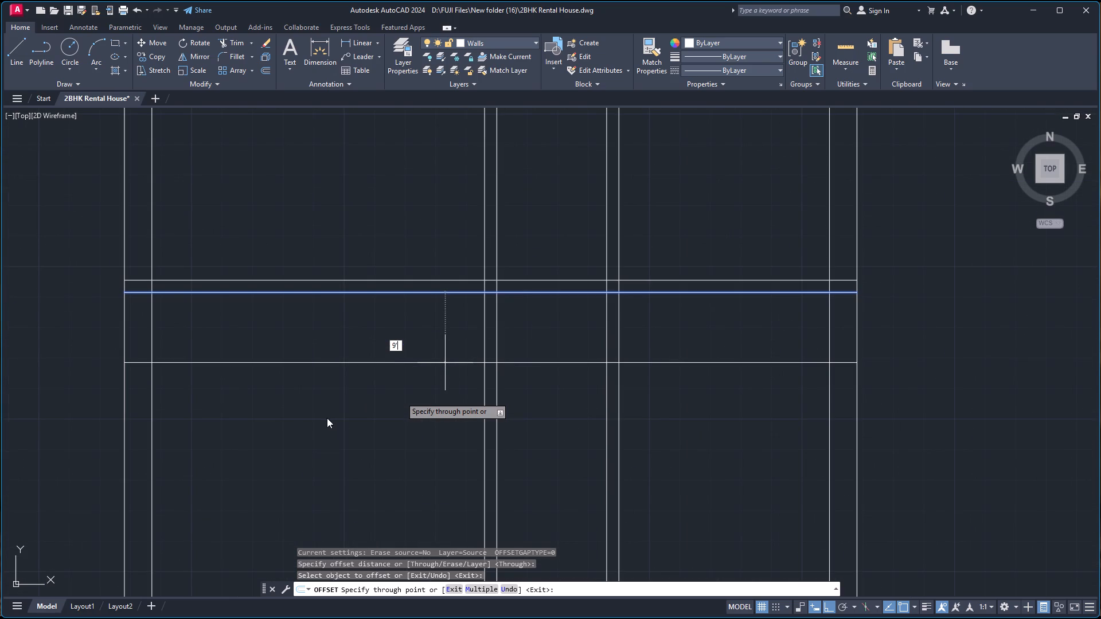
{"action": "key", "text": "minus"}
{"action": "key", "text": "1"}
{"action": "key", "text": "0"}
{"action": "key", "text": "Return"}
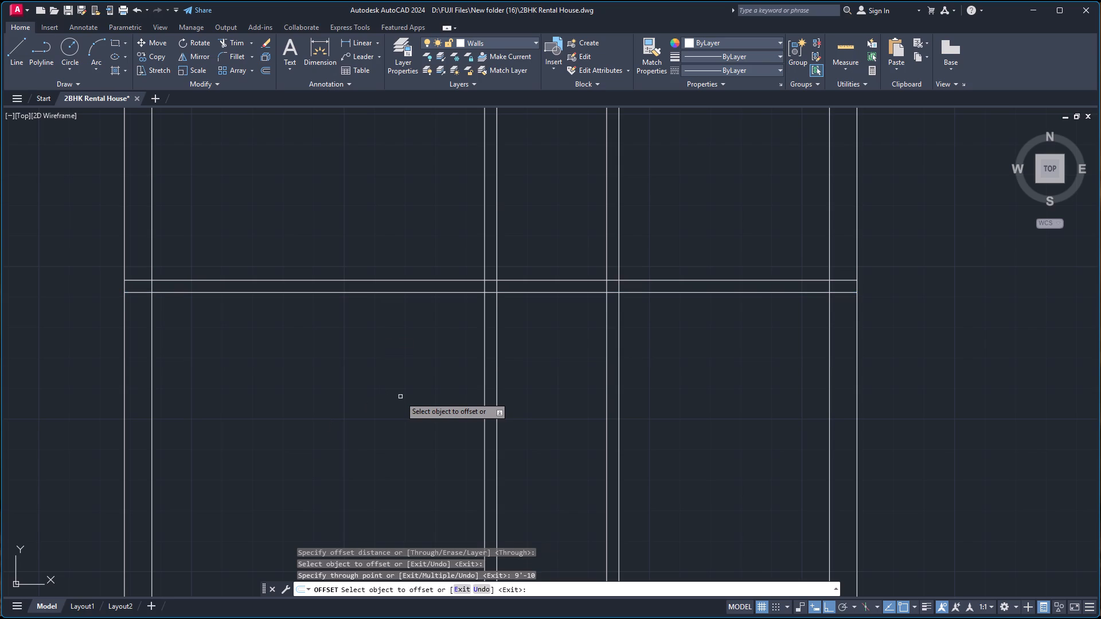
{"action": "scroll", "coordinate": [405, 397], "scroll_direction": "down", "scroll_amount": 3}
{"action": "scroll", "coordinate": [400, 463], "scroll_direction": "up", "scroll_amount": 3}
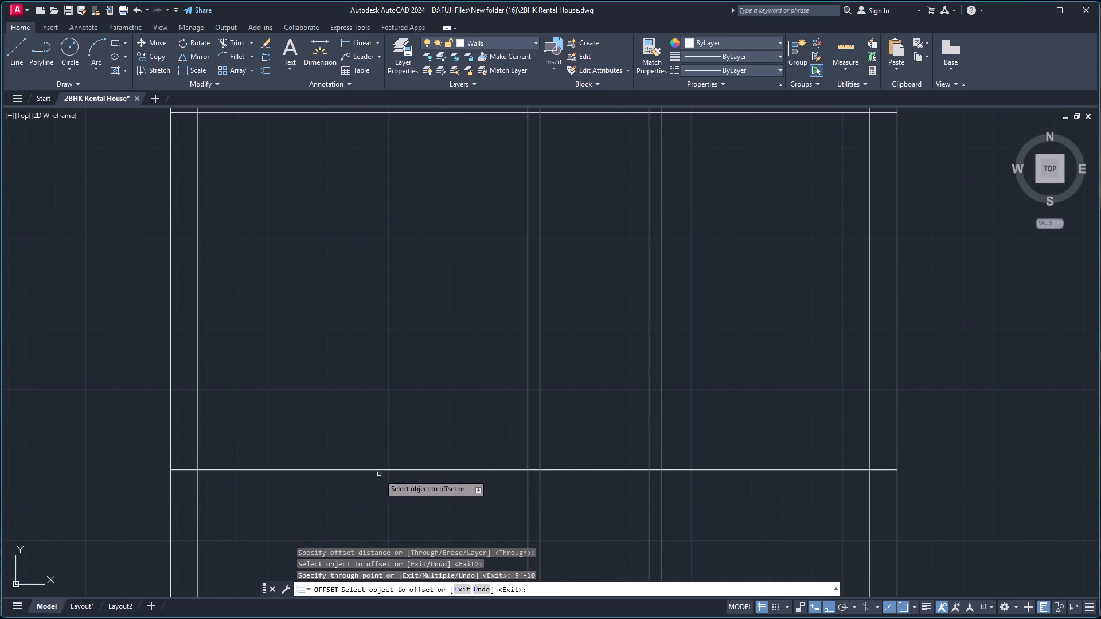
{"action": "left_click", "coordinate": [386, 469]}
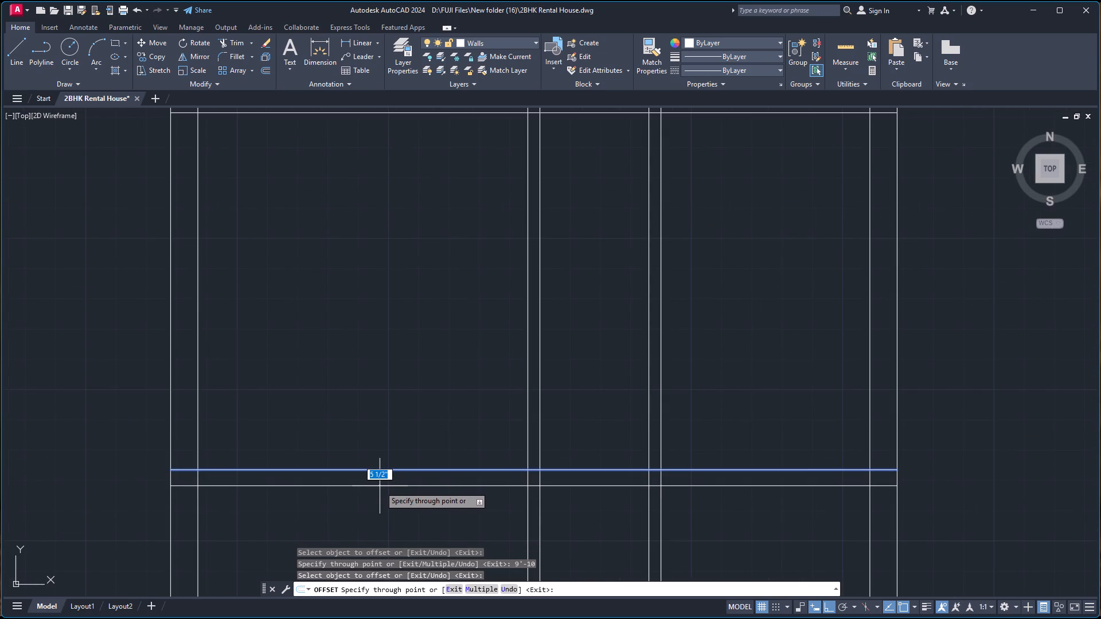
{"action": "key", "text": "4"}
{"action": "key", "text": "Return"}
Offset the lower horizontal partition's upper line 6'-6" up, and offset that new line 4" up to form an intermediate horizontal partition wall.
{"action": "scroll", "coordinate": [589, 406], "scroll_direction": "down", "scroll_amount": 3}
{"action": "scroll", "coordinate": [614, 399], "scroll_direction": "up", "scroll_amount": 3}
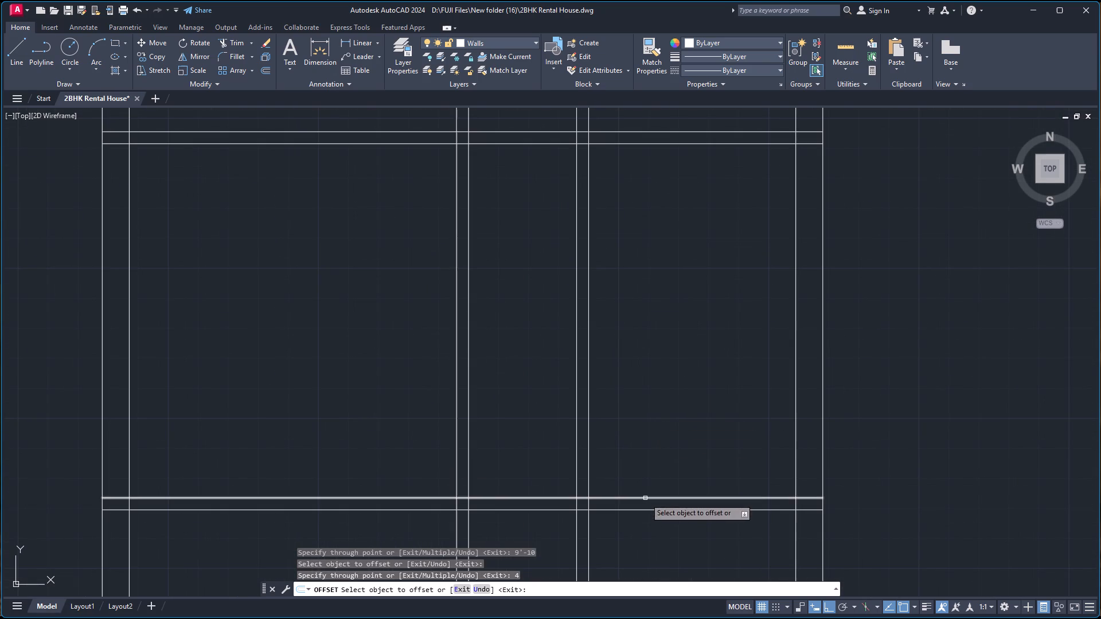
{"action": "left_click", "coordinate": [645, 498]}
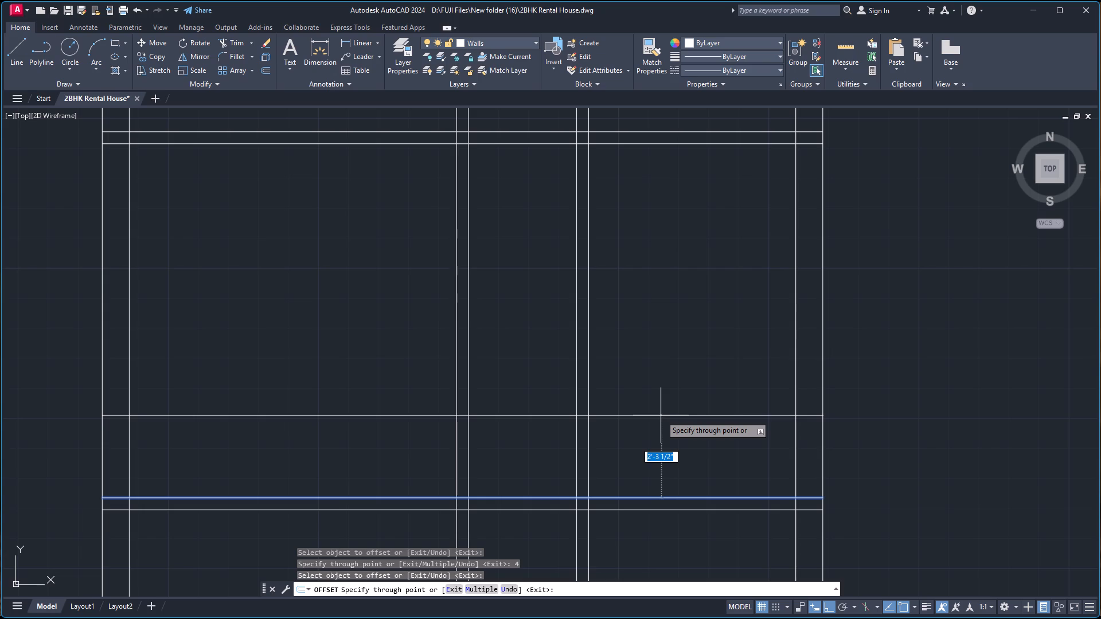
{"action": "type", "text": "6'6"}
{"action": "key", "text": "BackSpace"}
{"action": "type", "text": "-6"}
{"action": "key", "text": "Return"}
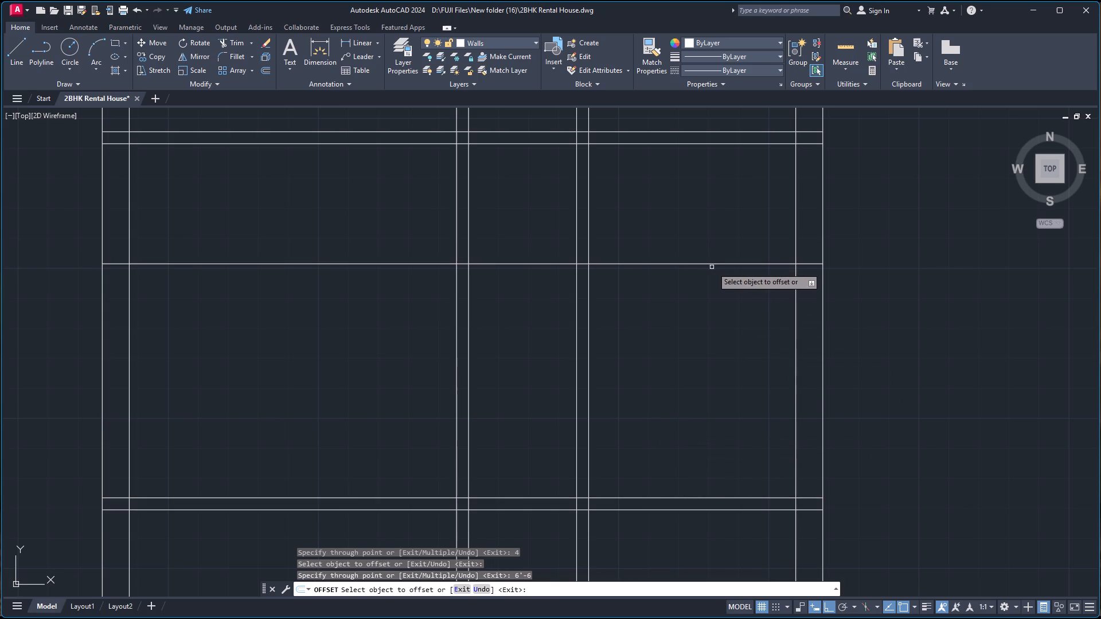
{"action": "left_click", "coordinate": [719, 265]}
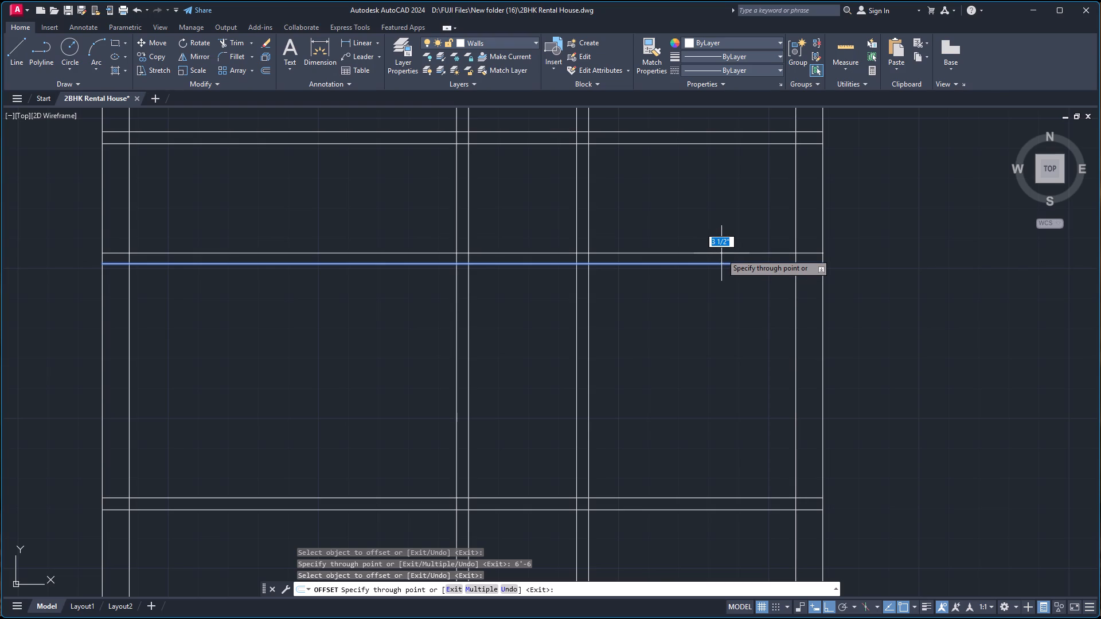
{"action": "key", "text": "4"}
{"action": "key", "text": "Return"}
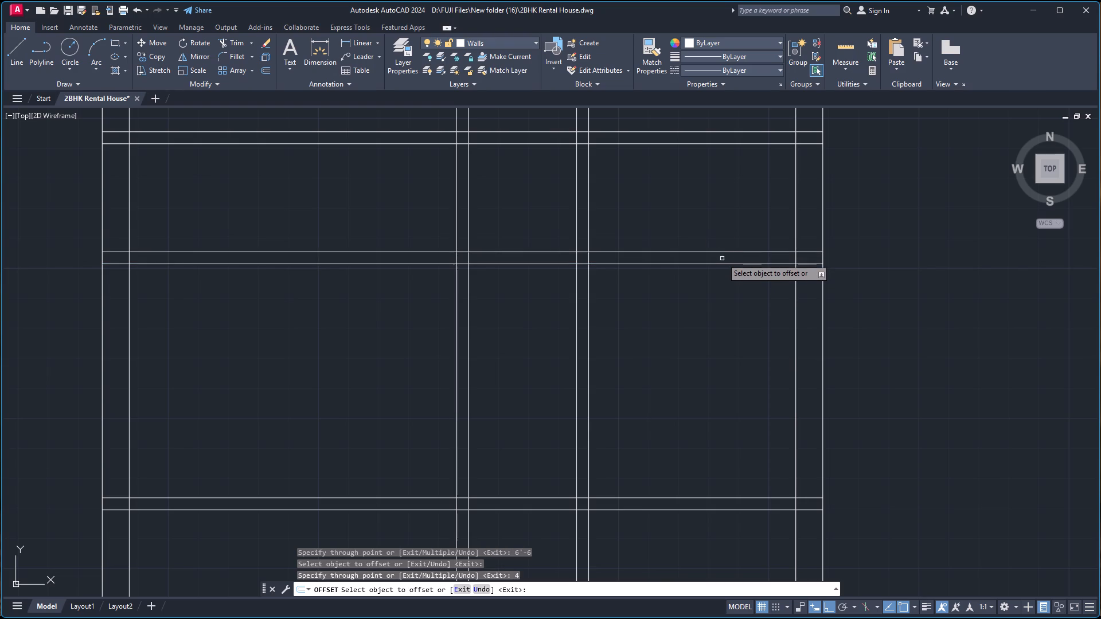
{"action": "key", "text": "Escape"}
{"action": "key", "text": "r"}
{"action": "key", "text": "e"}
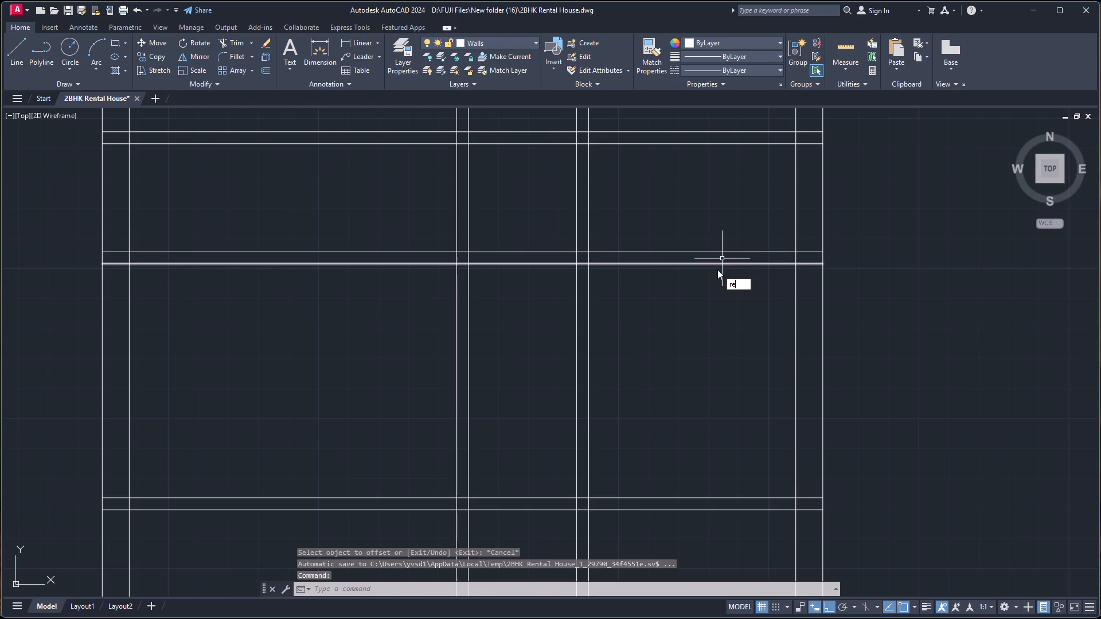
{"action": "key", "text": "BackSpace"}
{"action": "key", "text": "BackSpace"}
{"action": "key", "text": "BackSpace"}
Trim away both lines of the right vertical partition from the top wall down to the intermediate horizontal partition.
{"action": "key", "text": "t"}
{"action": "key", "text": "r"}
{"action": "key", "text": "Return"}
{"action": "scroll", "coordinate": [545, 240], "scroll_direction": "down", "scroll_amount": 3}
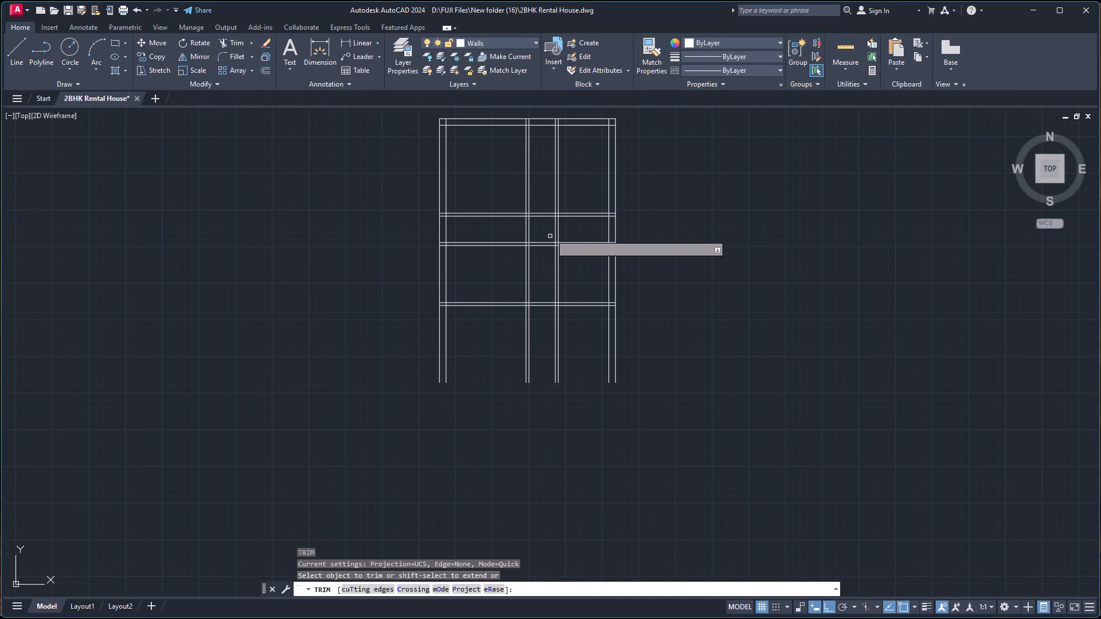
{"action": "scroll", "coordinate": [519, 171], "scroll_direction": "up", "scroll_amount": 3}
{"action": "scroll", "coordinate": [527, 171], "scroll_direction": "down", "scroll_amount": 3}
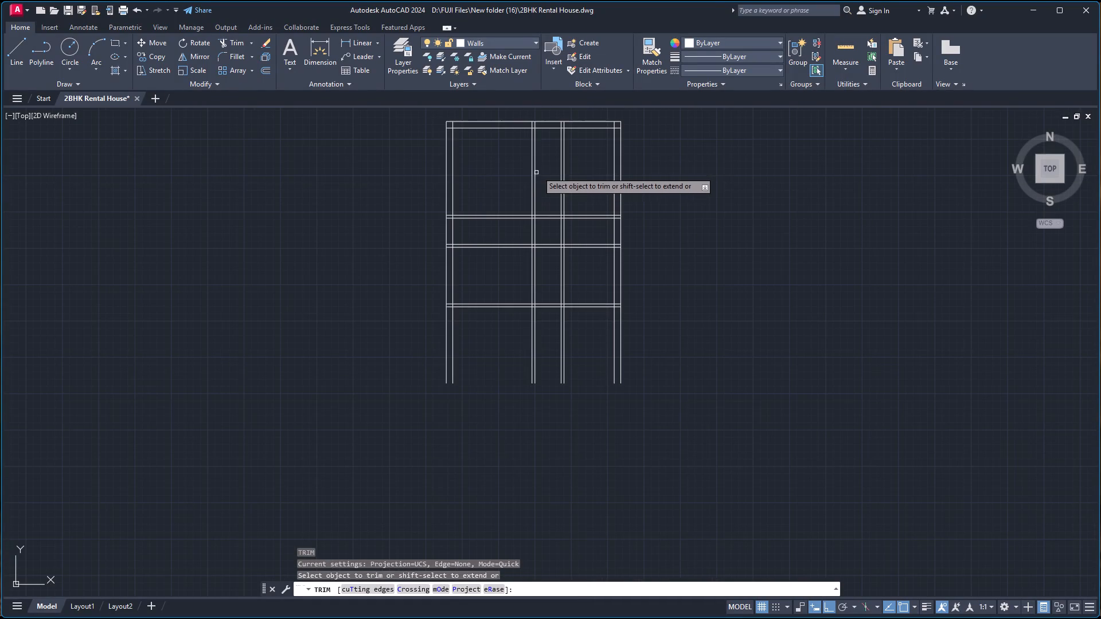
{"action": "left_click", "coordinate": [553, 168]}
{"action": "left_click", "coordinate": [585, 164]}
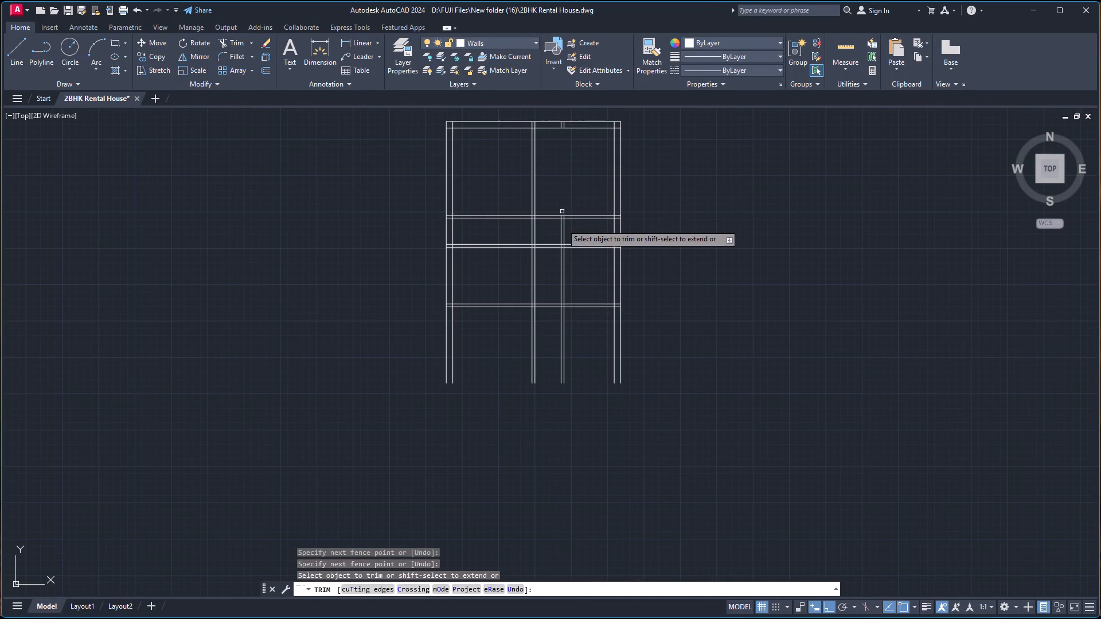
{"action": "scroll", "coordinate": [539, 272], "scroll_direction": "up", "scroll_amount": 1}
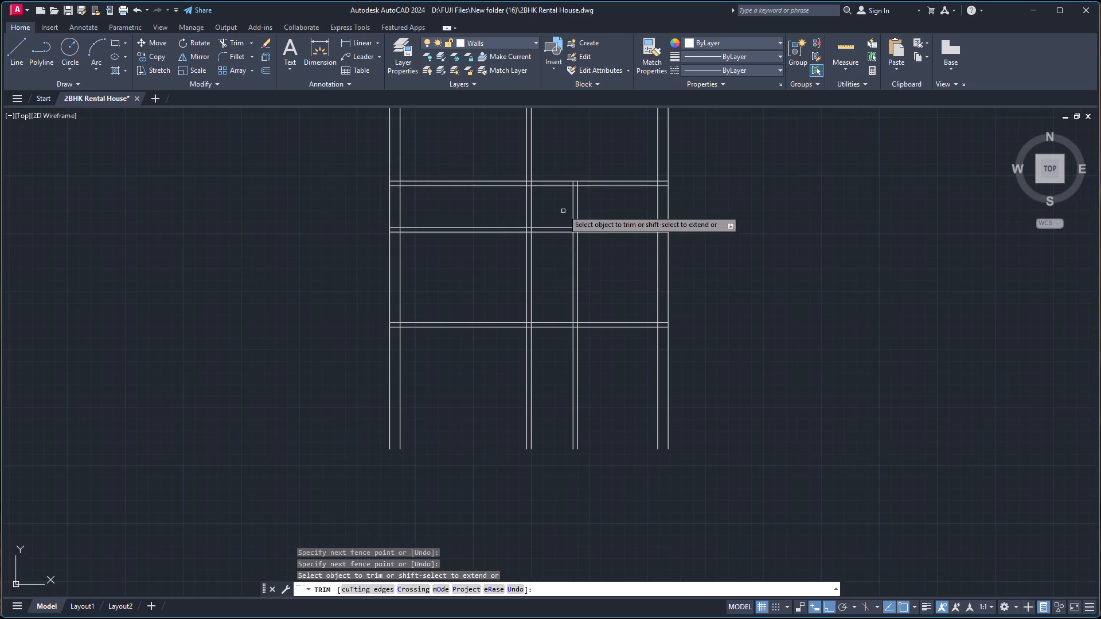
{"action": "left_click", "coordinate": [563, 209]}
{"action": "left_click", "coordinate": [605, 211]}
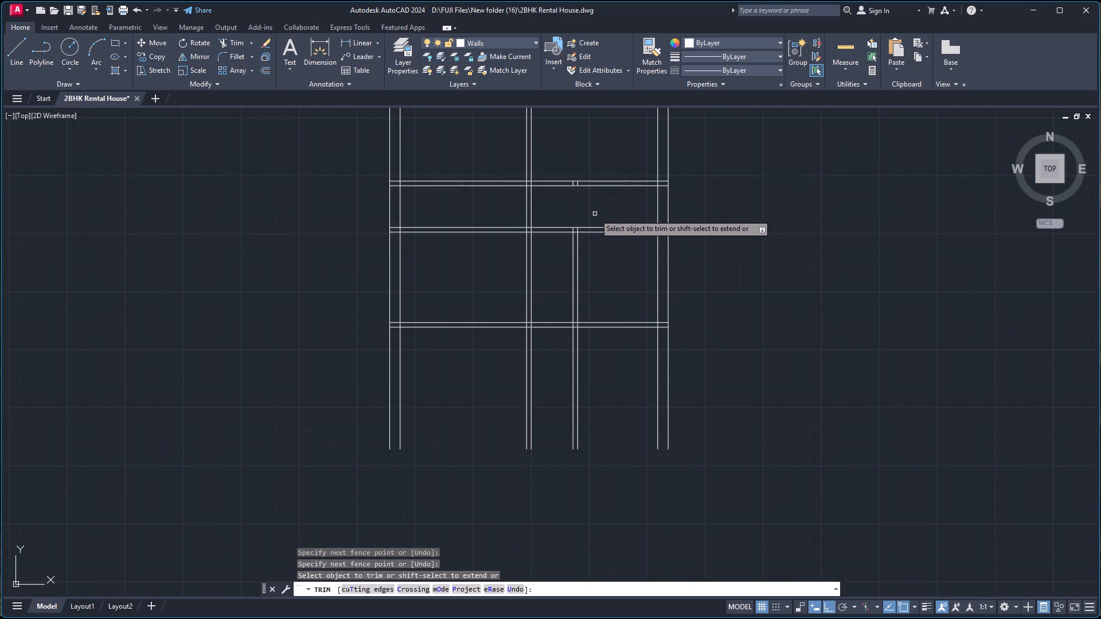
Trim away the intermediate horizontal partition's lines between the two vertical partitions.
{"action": "scroll", "coordinate": [550, 262], "scroll_direction": "up", "scroll_amount": 2}
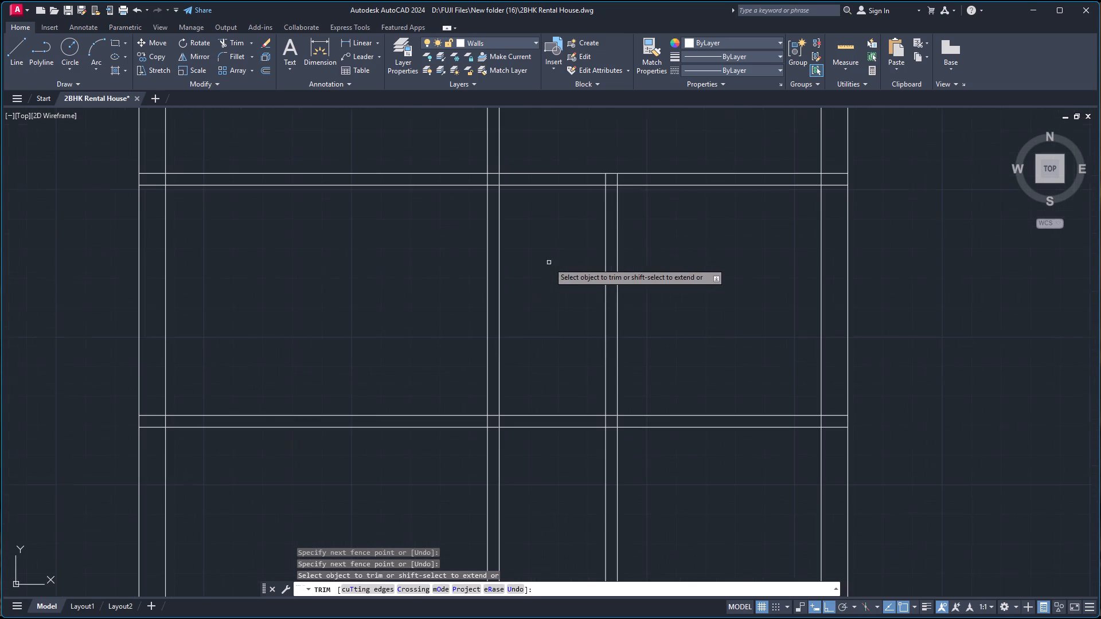
{"action": "left_click", "coordinate": [569, 150]}
{"action": "left_click", "coordinate": [557, 231]}
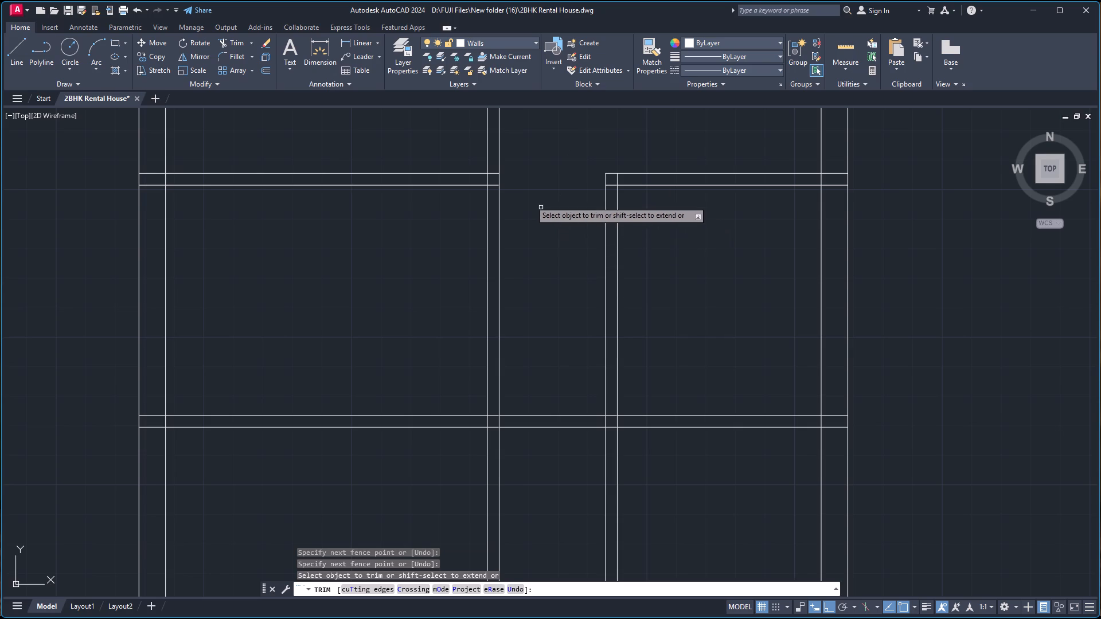
Trim away the left vertical partition between the upper and lower horizontal partitions, with the intermediate partition beside it and the leftover junction pieces.
{"action": "scroll", "coordinate": [486, 175], "scroll_direction": "down", "scroll_amount": 3}
{"action": "left_click", "coordinate": [477, 160]}
{"action": "left_click", "coordinate": [533, 160]}
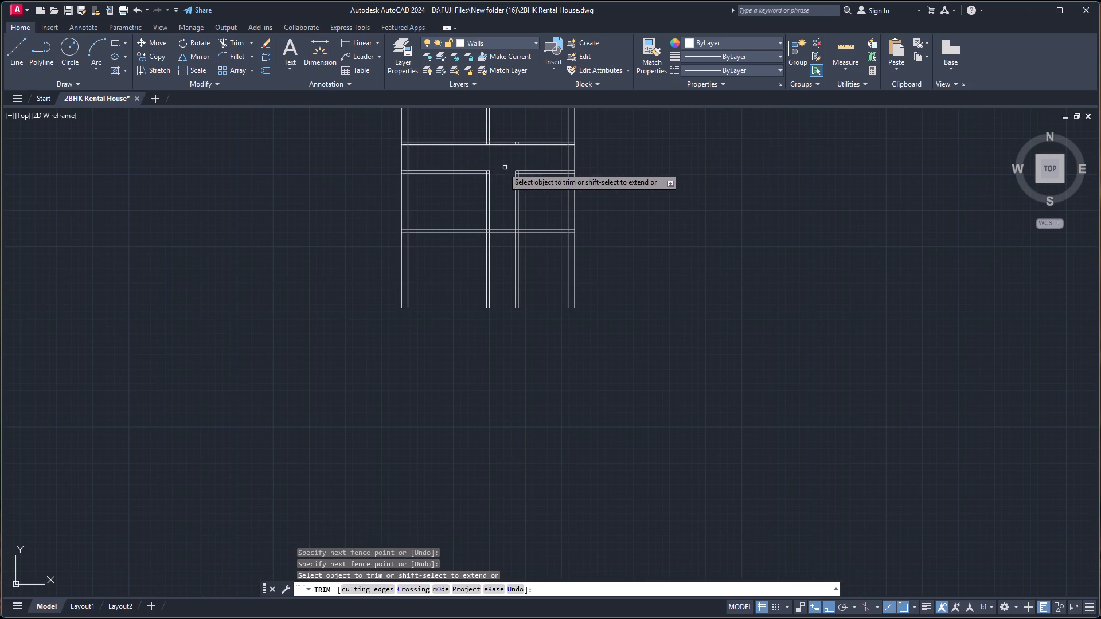
{"action": "left_click", "coordinate": [456, 166]}
{"action": "left_click", "coordinate": [468, 201]}
{"action": "left_click", "coordinate": [477, 192]}
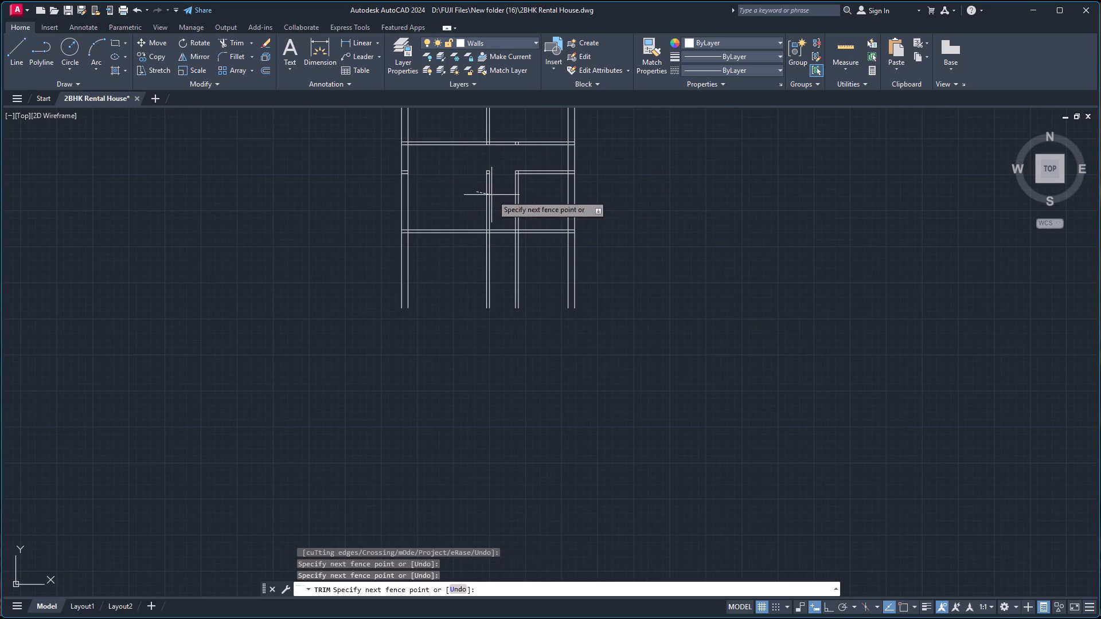
{"action": "left_click", "coordinate": [495, 194]}
{"action": "left_click", "coordinate": [487, 171]}
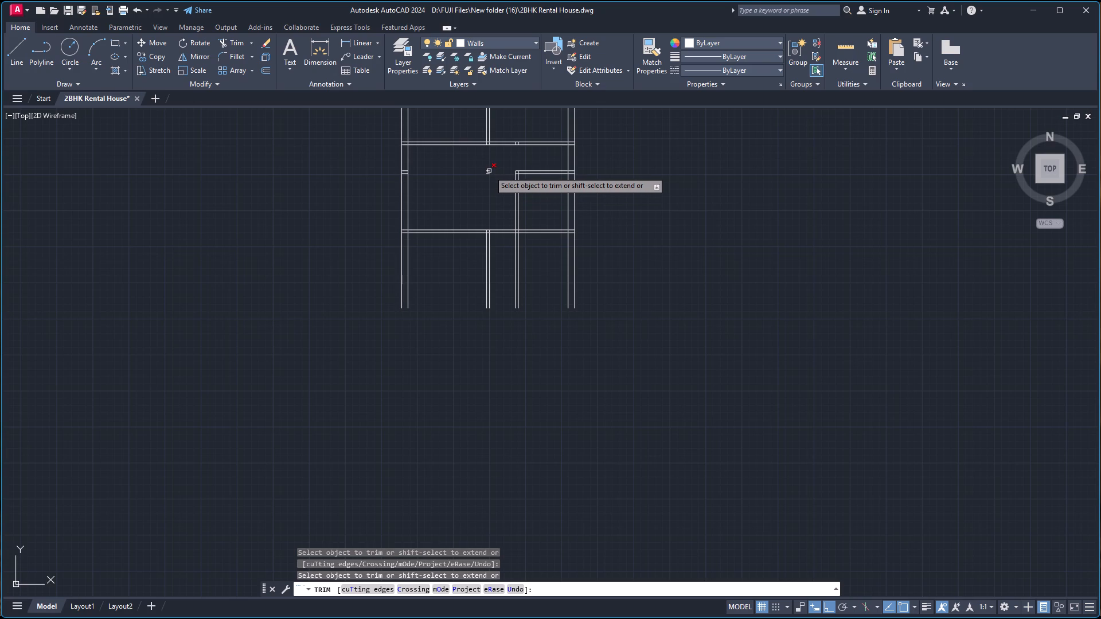
{"action": "left_click", "coordinate": [489, 171]}
{"action": "left_click", "coordinate": [490, 173]}
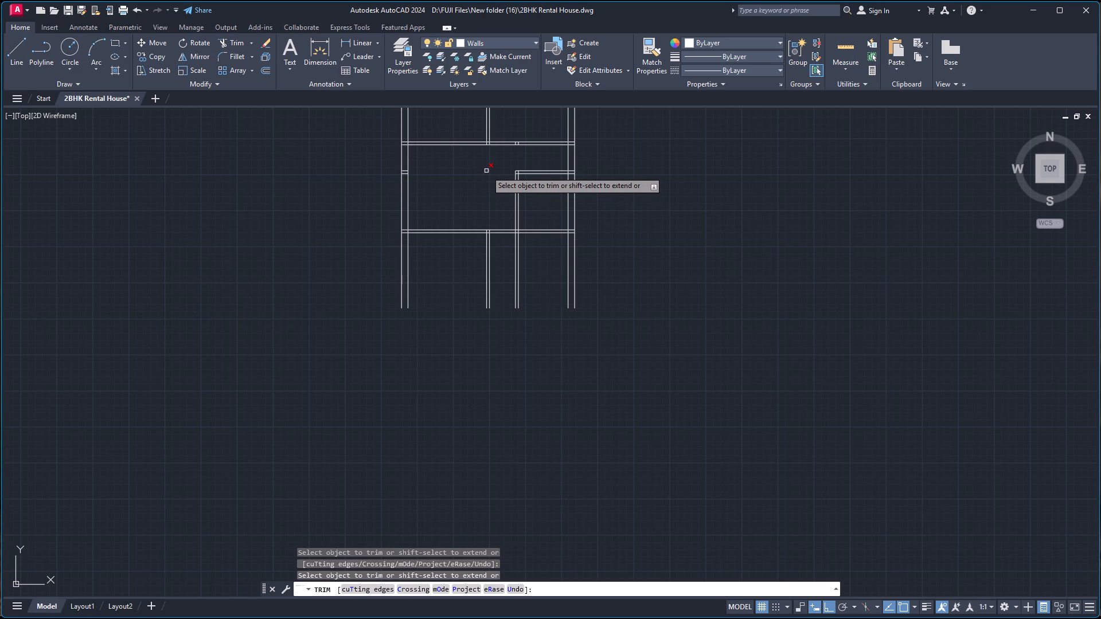
{"action": "left_click", "coordinate": [486, 171]}
Trim away the left vertical partition's right line at and below the lower horizontal partition, and that partition's lines between the two vertical partitions.
{"action": "scroll", "coordinate": [506, 240], "scroll_direction": "down", "scroll_amount": 1}
{"action": "scroll", "coordinate": [502, 264], "scroll_direction": "up", "scroll_amount": 2}
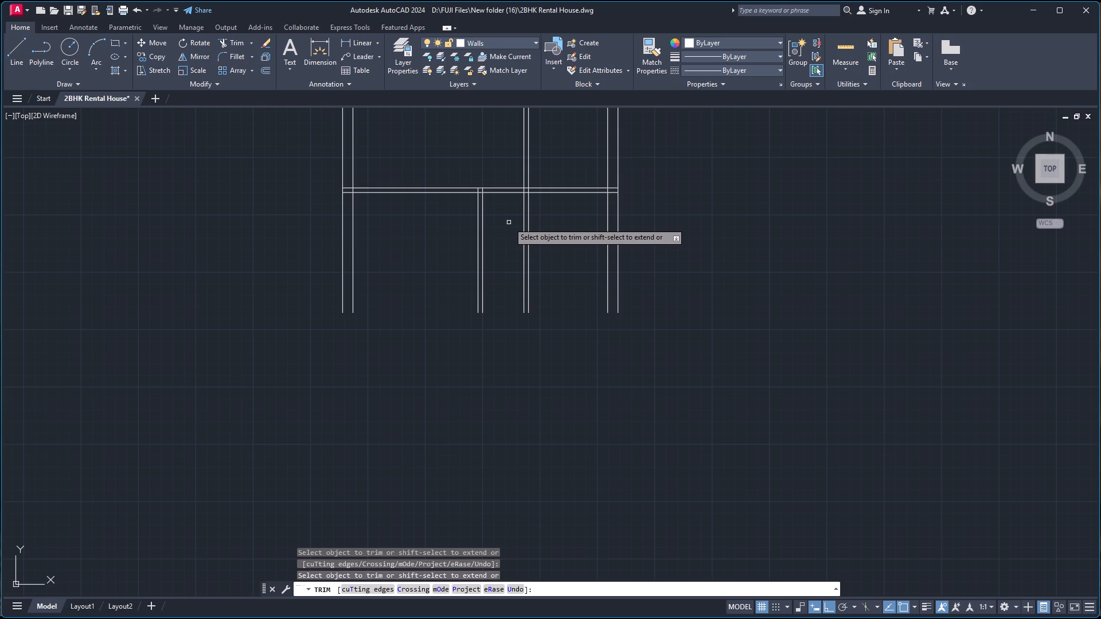
{"action": "scroll", "coordinate": [492, 177], "scroll_direction": "up", "scroll_amount": 4}
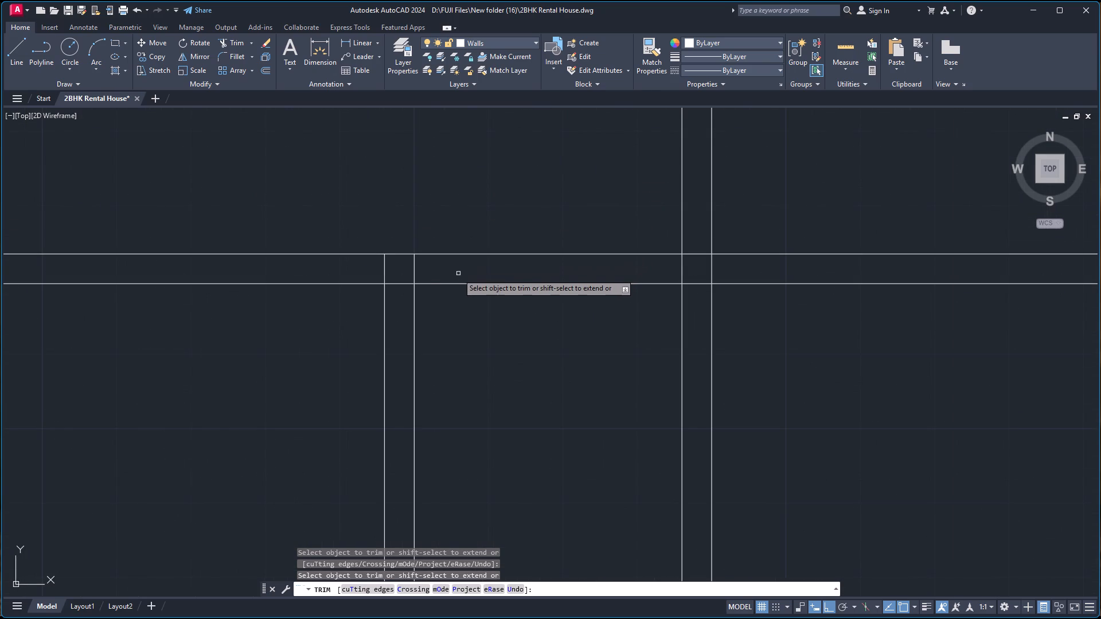
{"action": "left_click", "coordinate": [414, 271]}
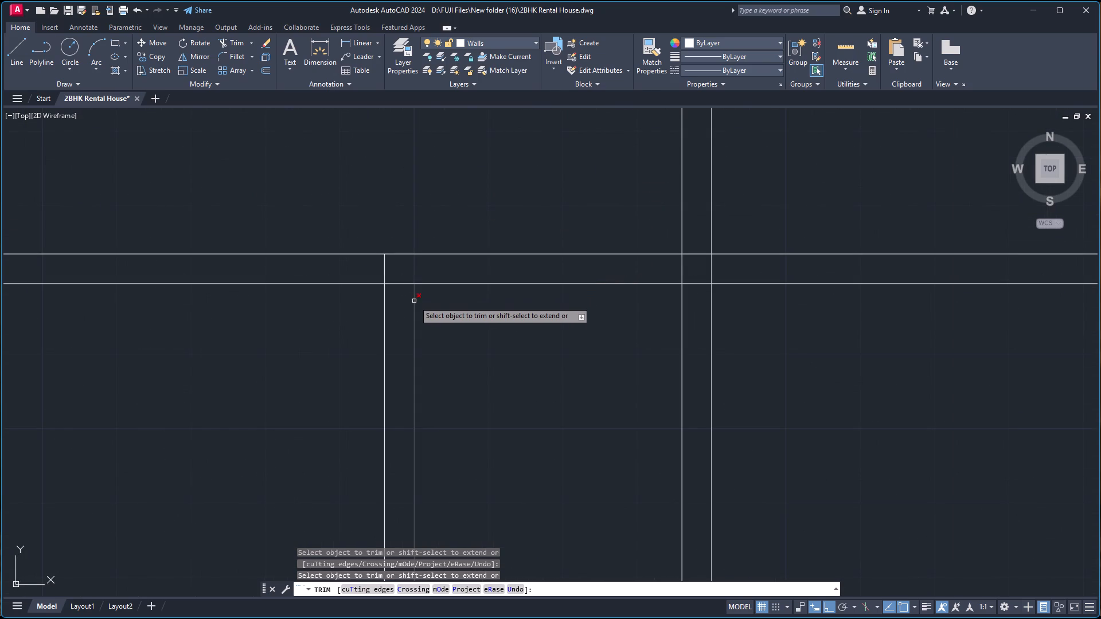
{"action": "left_click", "coordinate": [414, 301]}
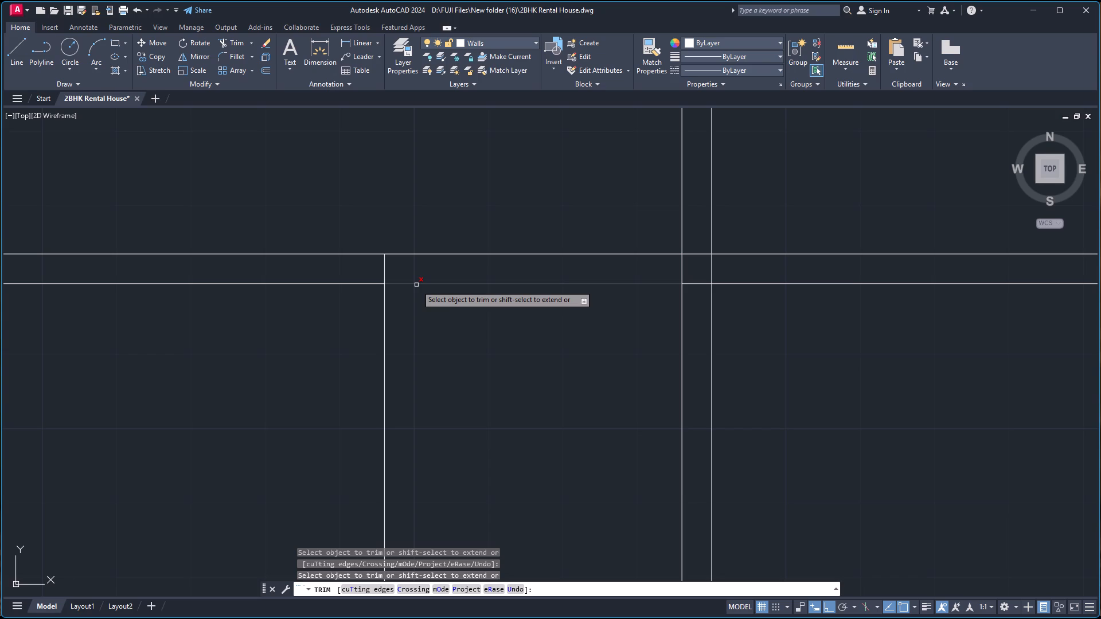
{"action": "left_click", "coordinate": [416, 285]}
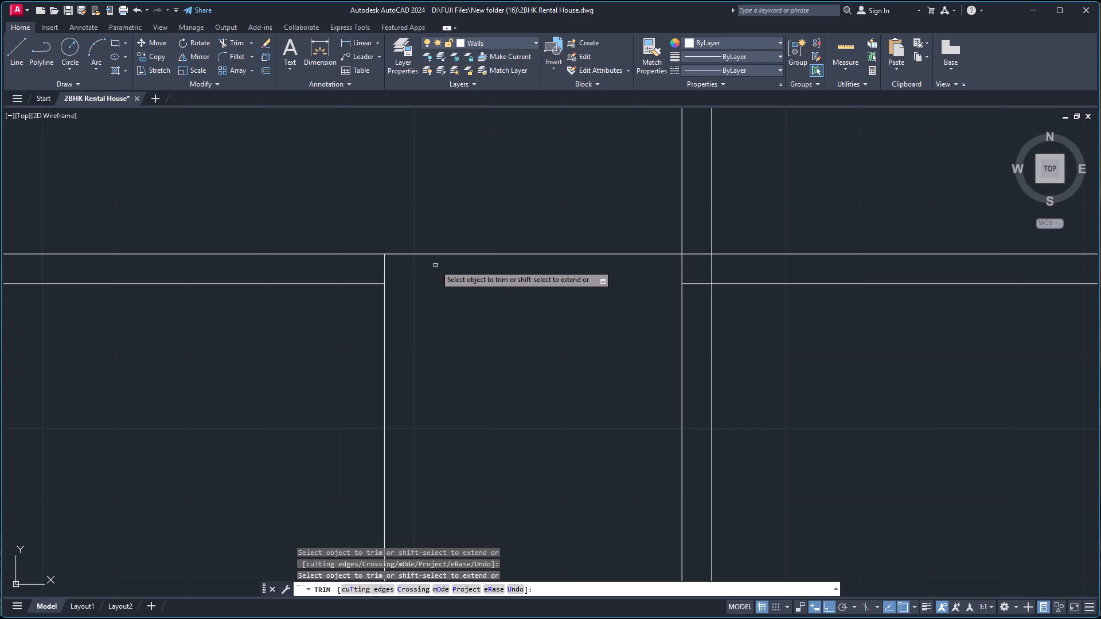
{"action": "left_click", "coordinate": [450, 253]}
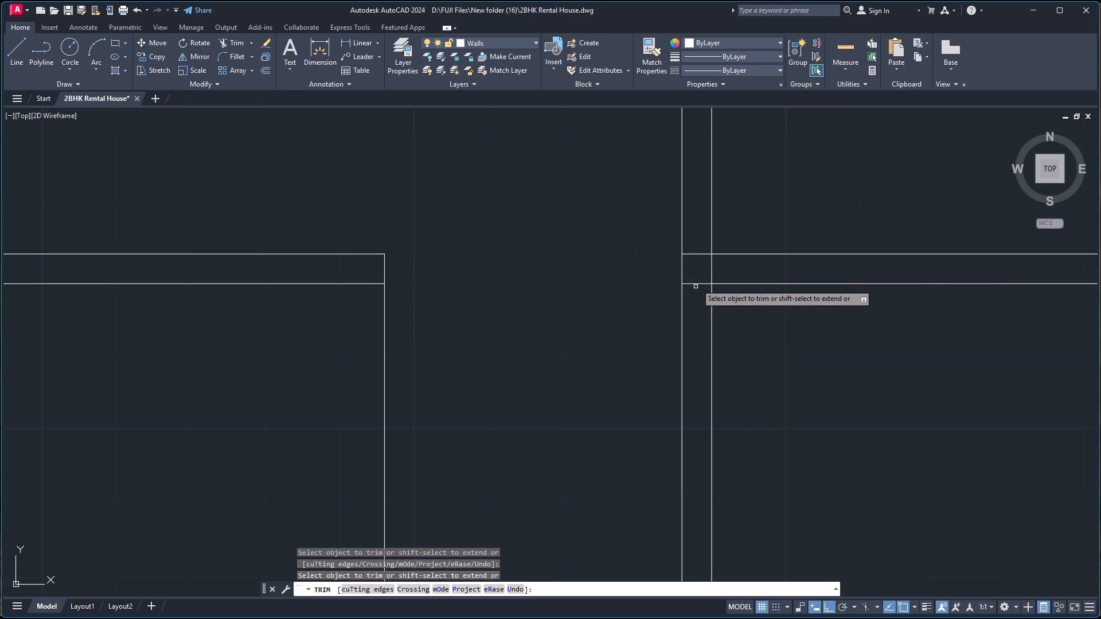
Trim the lower horizontal partition's two line segments inside the right vertical partition's thickness.
{"action": "left_click", "coordinate": [697, 281]}
{"action": "left_click", "coordinate": [701, 295]}
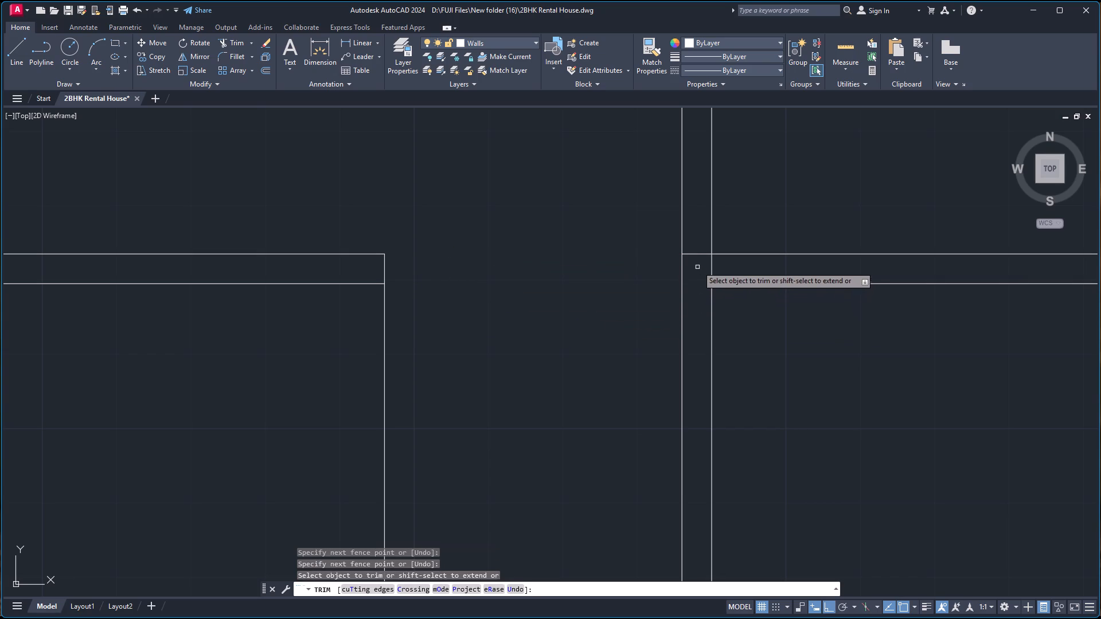
{"action": "left_click", "coordinate": [701, 254]}
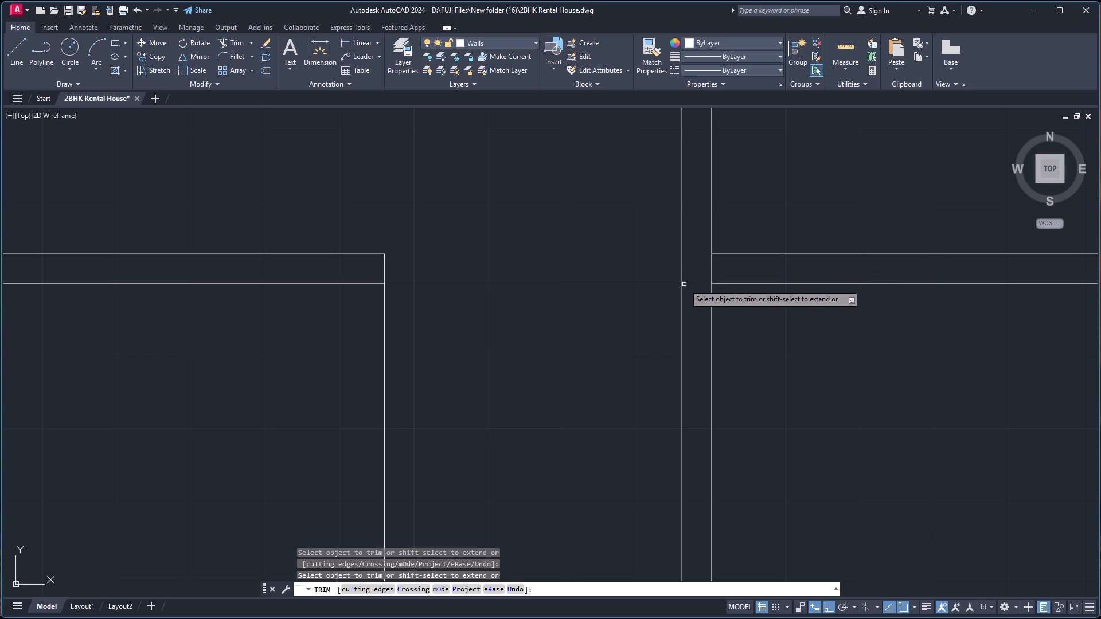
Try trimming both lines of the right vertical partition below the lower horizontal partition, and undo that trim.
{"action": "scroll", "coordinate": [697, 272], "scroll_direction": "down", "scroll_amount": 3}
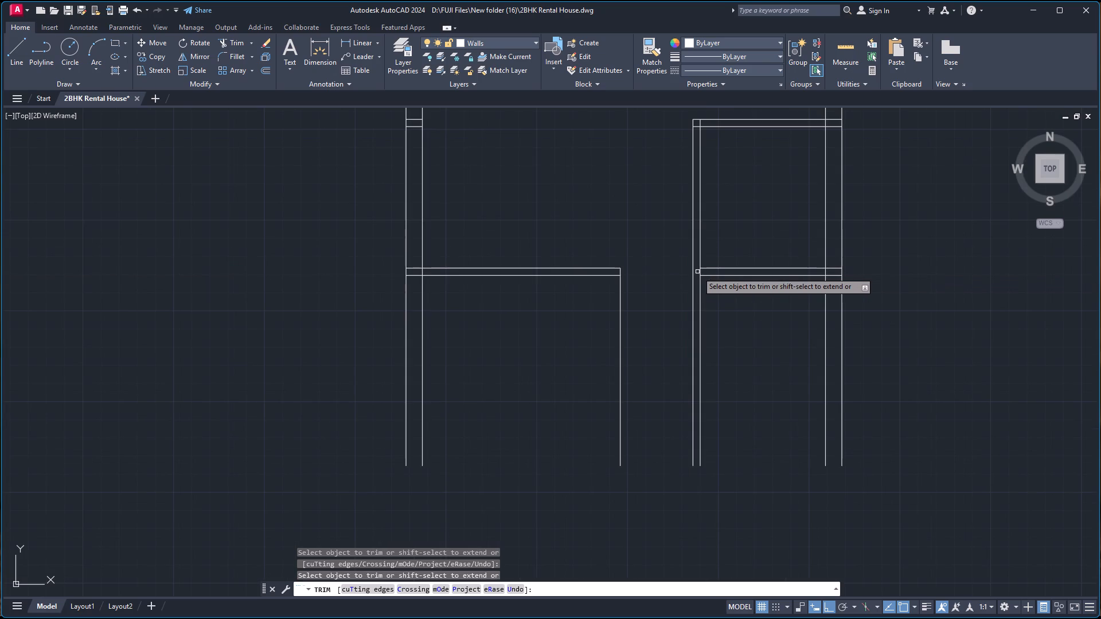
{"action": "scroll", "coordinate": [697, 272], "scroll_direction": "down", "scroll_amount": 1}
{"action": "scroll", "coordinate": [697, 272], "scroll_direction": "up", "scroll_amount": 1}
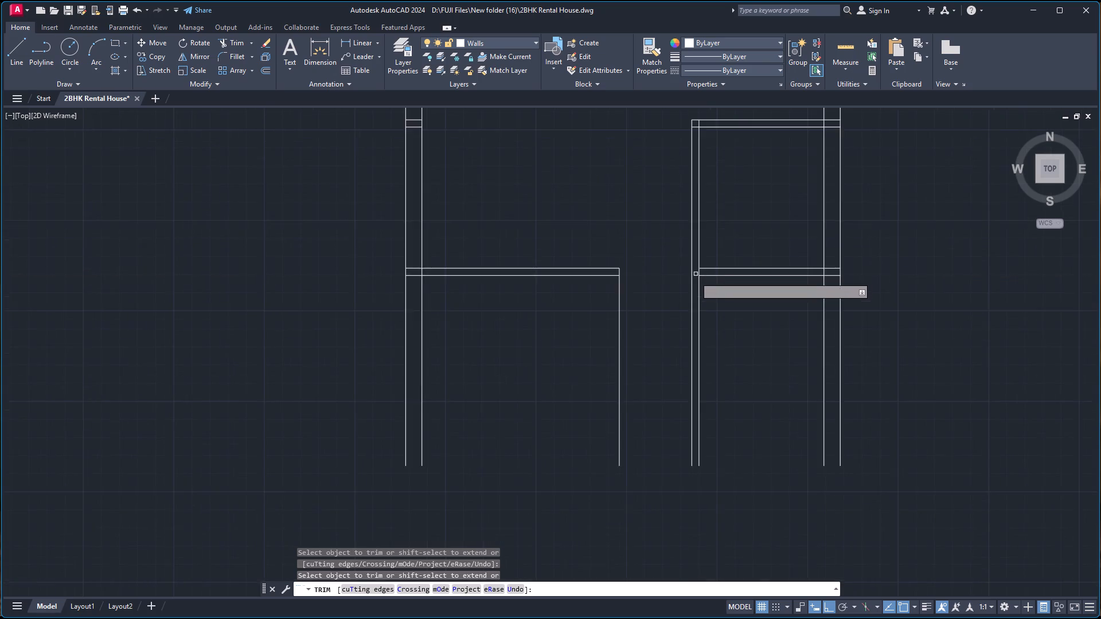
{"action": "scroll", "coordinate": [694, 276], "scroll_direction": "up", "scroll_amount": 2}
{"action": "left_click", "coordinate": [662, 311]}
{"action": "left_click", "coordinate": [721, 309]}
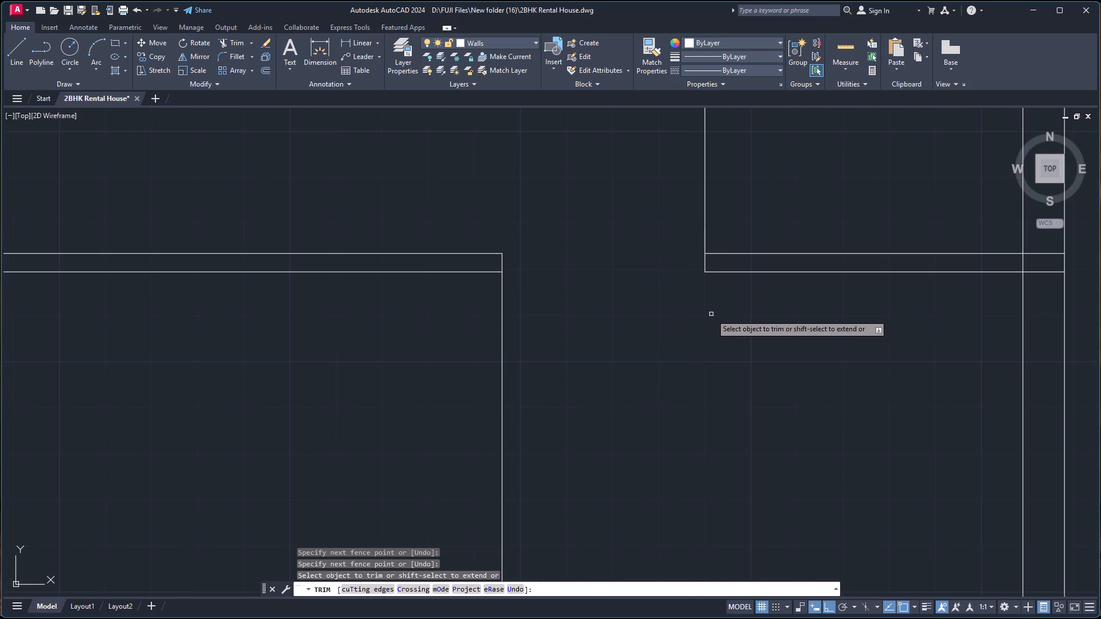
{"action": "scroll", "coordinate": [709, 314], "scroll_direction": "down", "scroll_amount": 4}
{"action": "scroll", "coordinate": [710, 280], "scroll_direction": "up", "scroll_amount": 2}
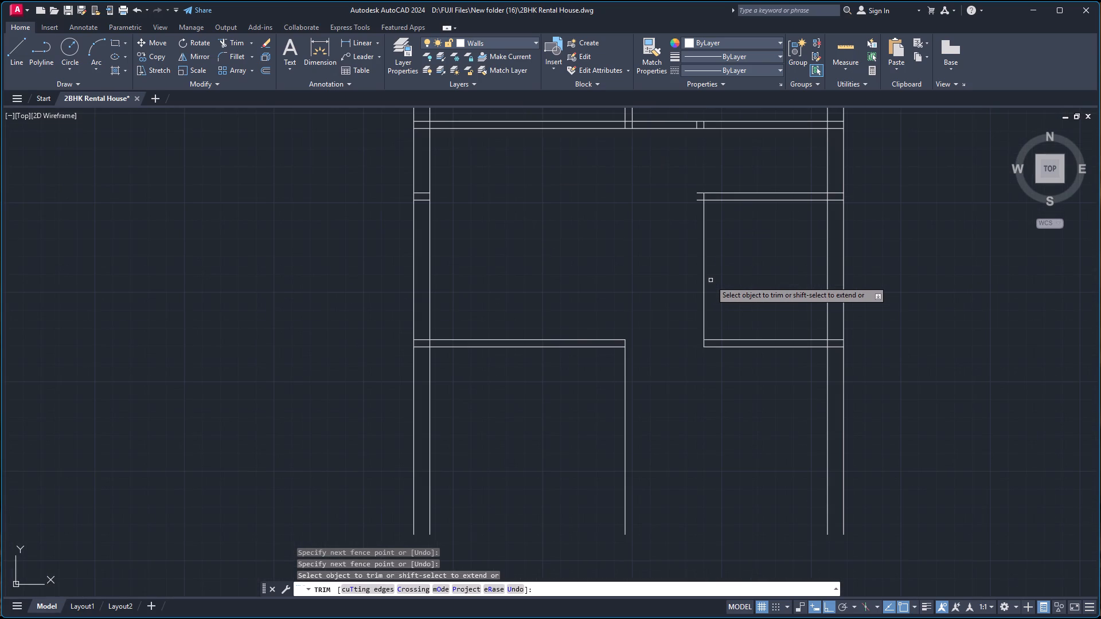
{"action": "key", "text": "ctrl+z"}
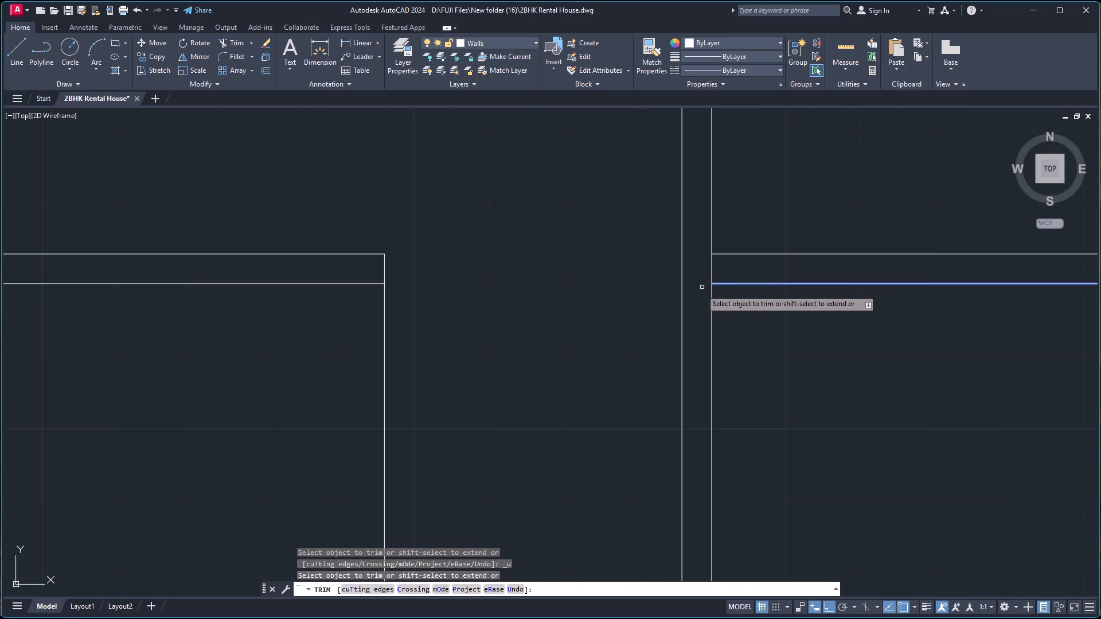
Trim the right vertical partition's right line below the lower horizontal partition, and the lower line of that partition on the right side, including leftover stubs.
{"action": "scroll", "coordinate": [704, 305], "scroll_direction": "down", "scroll_amount": 1}
{"action": "left_click", "coordinate": [699, 311]}
{"action": "left_click", "coordinate": [725, 311]}
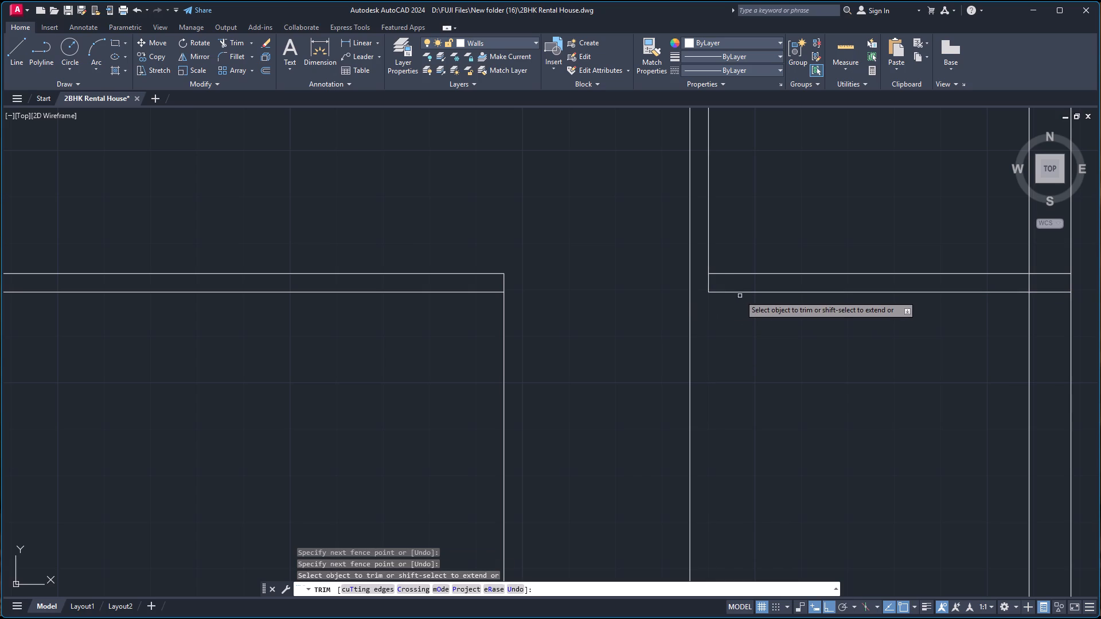
{"action": "left_click", "coordinate": [767, 292]}
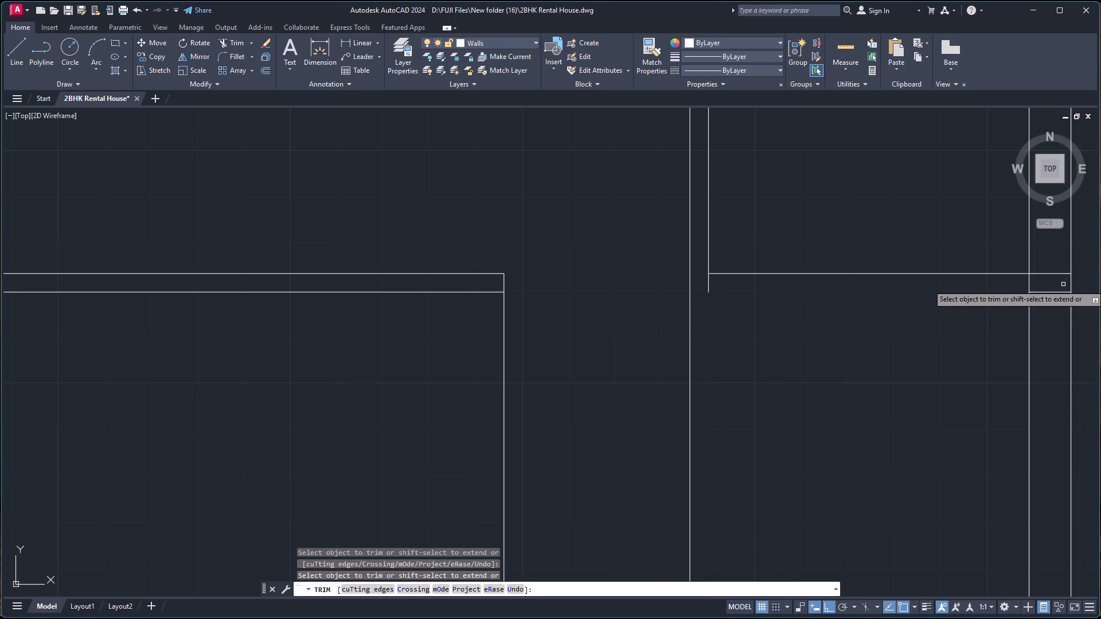
{"action": "left_click", "coordinate": [1059, 293]}
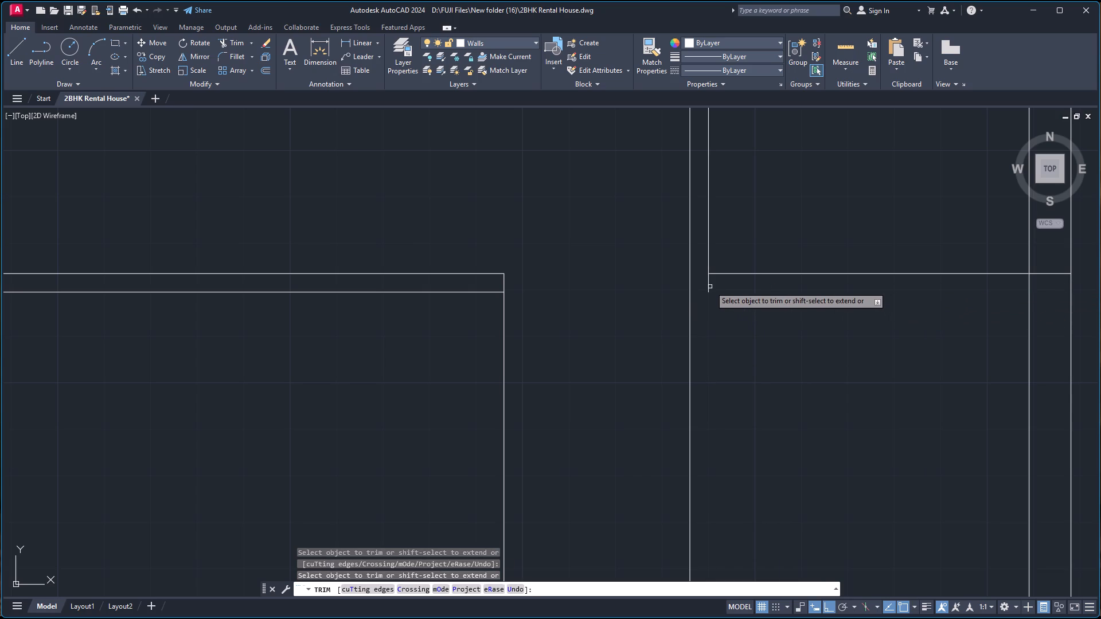
{"action": "left_click", "coordinate": [709, 284]}
Trim the intermediate horizontal partition's line ends that cross the right outer wall.
{"action": "scroll", "coordinate": [894, 289], "scroll_direction": "down", "scroll_amount": 4}
{"action": "scroll", "coordinate": [918, 237], "scroll_direction": "up", "scroll_amount": 1}
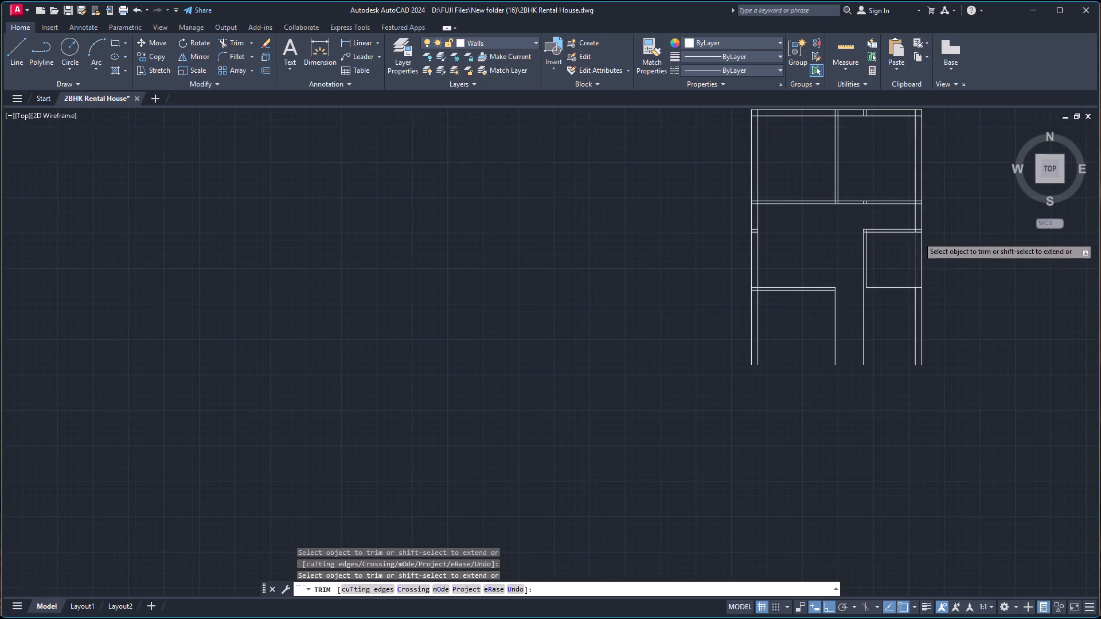
{"action": "scroll", "coordinate": [918, 236], "scroll_direction": "up", "scroll_amount": 1}
{"action": "left_click", "coordinate": [916, 210]}
{"action": "left_click", "coordinate": [912, 245]}
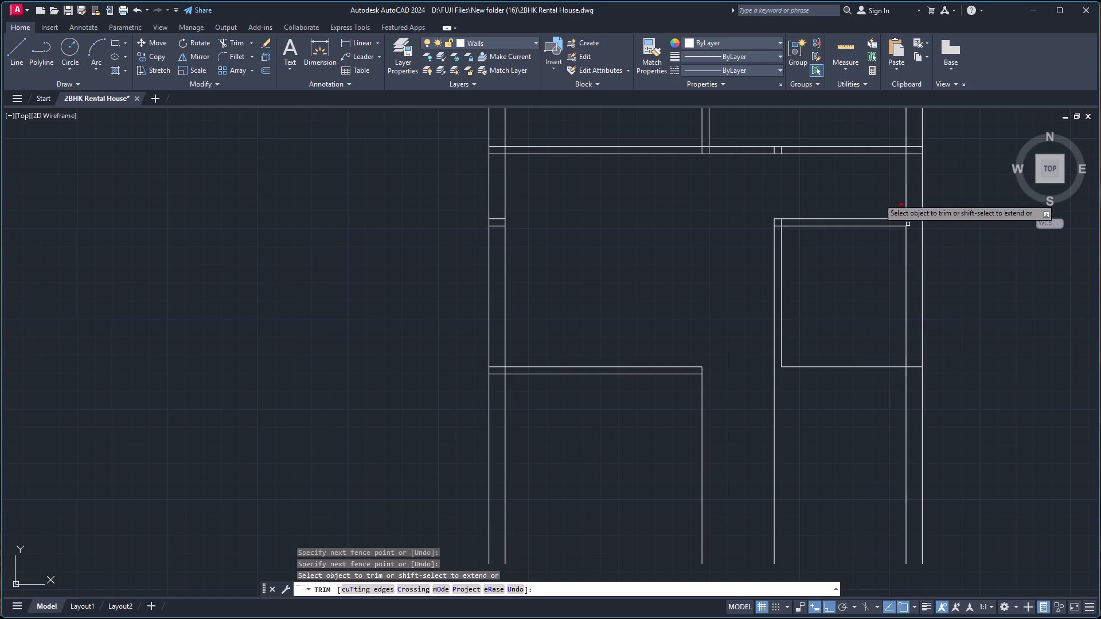
Trim the stubs of both vertical partitions inside the upper horizontal partition wall.
{"action": "scroll", "coordinate": [761, 155], "scroll_direction": "up", "scroll_amount": 4}
{"action": "left_click_drag", "start_coordinate": [781, 134], "coordinate": [788, 134]}
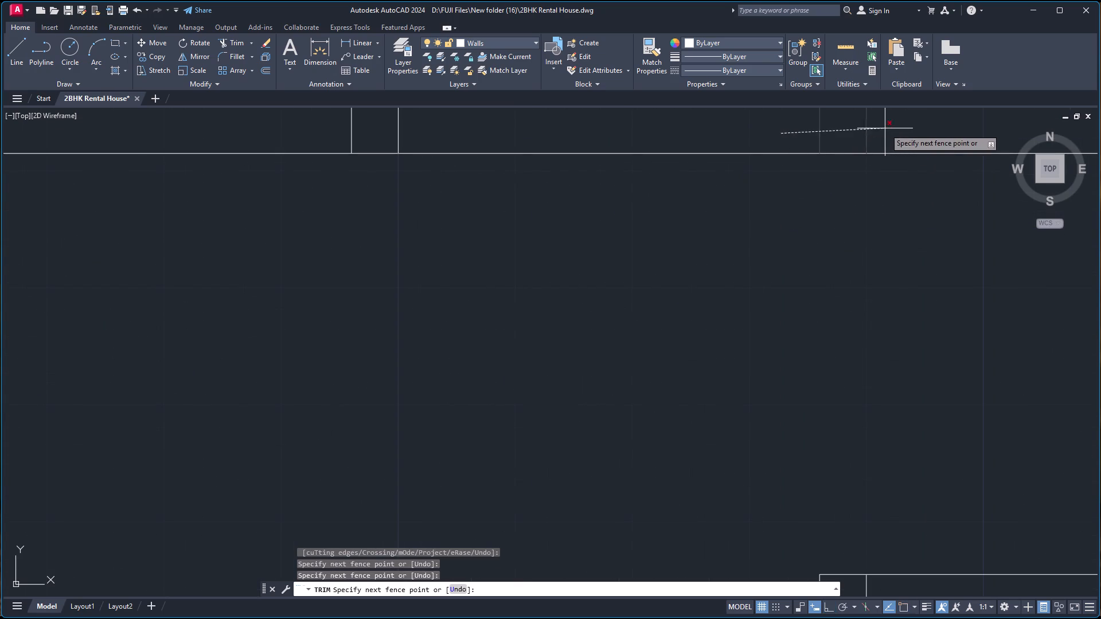
{"action": "left_click", "coordinate": [885, 128]}
{"action": "left_click_drag", "start_coordinate": [292, 122], "coordinate": [304, 122]}
{"action": "left_click", "coordinate": [490, 128]}
Trim the horizontal partitions' line ends that cross the left outer wall, and the upper partition's ends crossing the right outer wall.
{"action": "scroll", "coordinate": [426, 158], "scroll_direction": "down", "scroll_amount": 6}
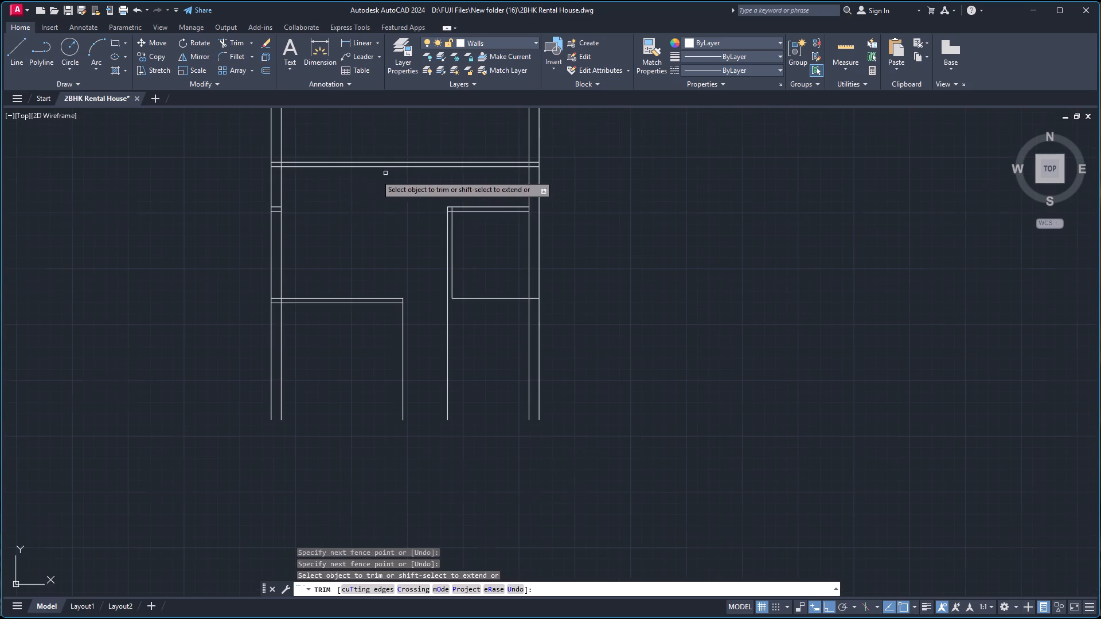
{"action": "scroll", "coordinate": [270, 181], "scroll_direction": "up", "scroll_amount": 3}
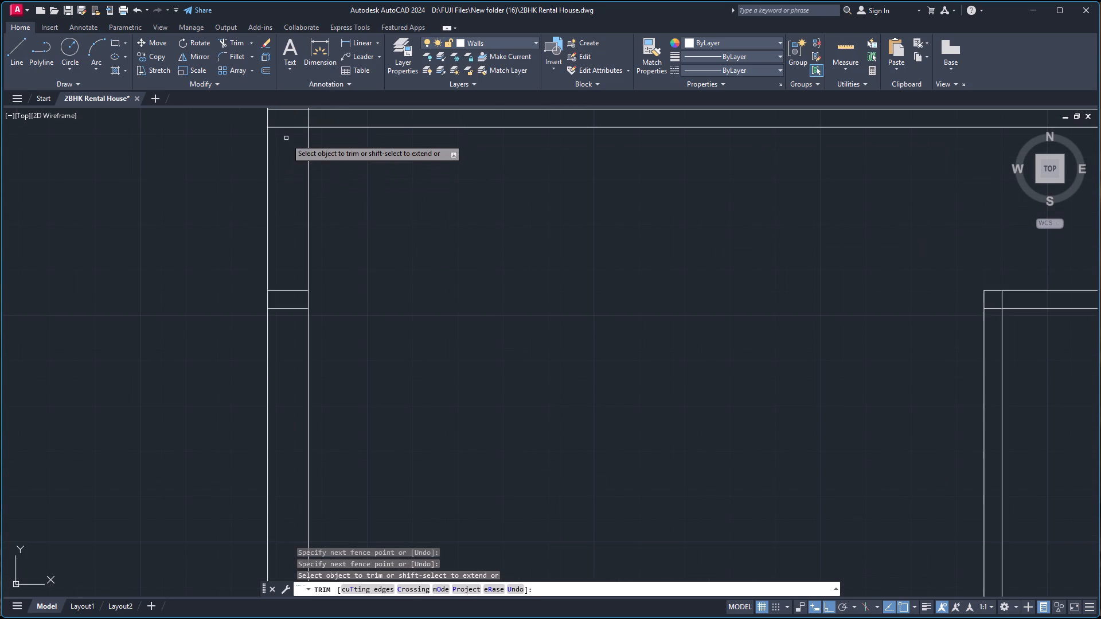
{"action": "scroll", "coordinate": [287, 142], "scroll_direction": "down", "scroll_amount": 2}
{"action": "left_click", "coordinate": [290, 125]}
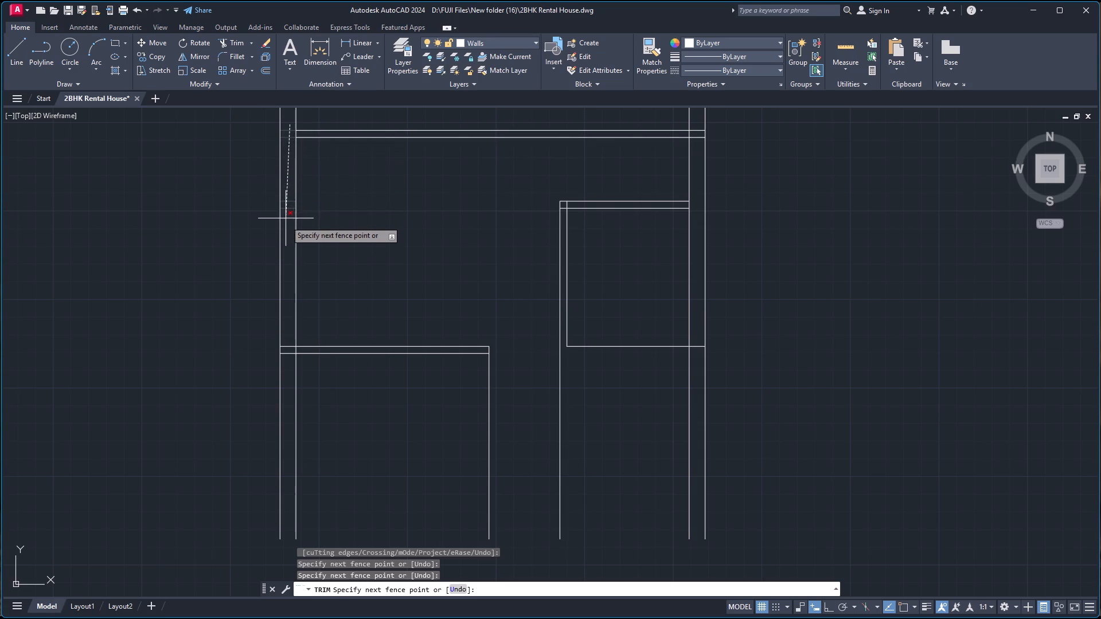
{"action": "left_click", "coordinate": [286, 225]}
{"action": "left_click", "coordinate": [287, 339]}
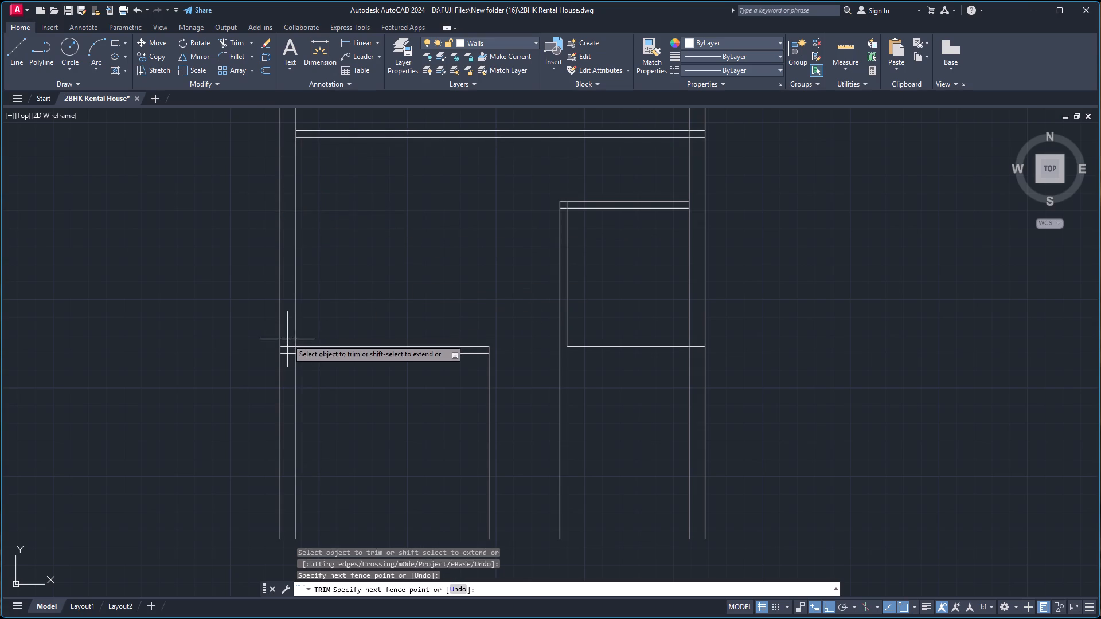
{"action": "left_click", "coordinate": [288, 371]}
{"action": "left_click", "coordinate": [699, 120]}
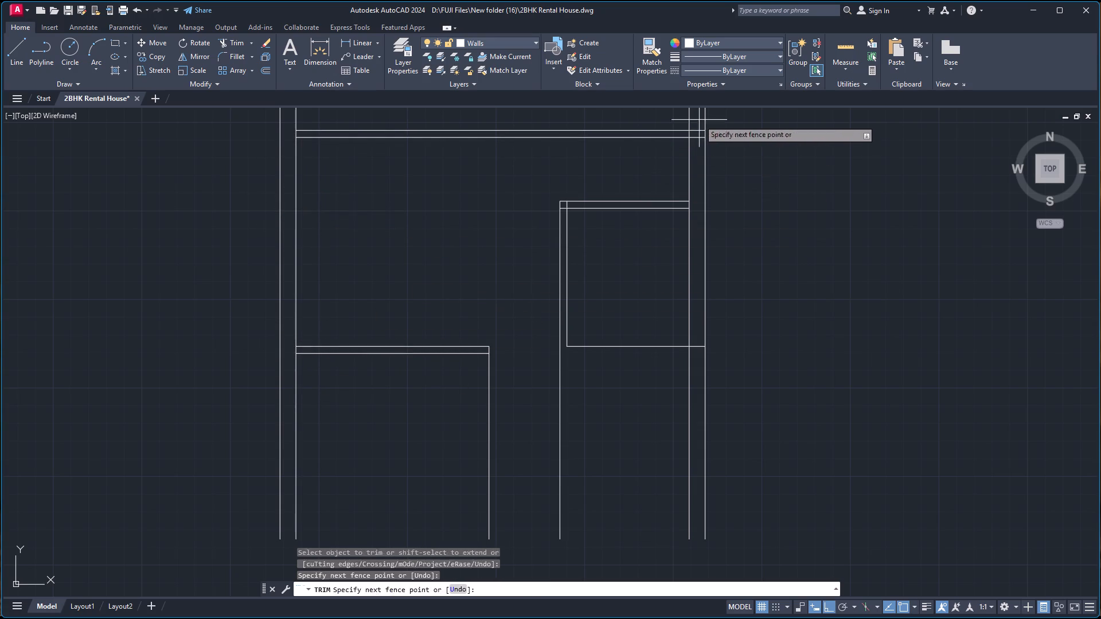
{"action": "left_click", "coordinate": [701, 161]}
Trim the right vertical partition's two leftover stubs inside the top outer wall.
{"action": "scroll", "coordinate": [689, 155], "scroll_direction": "down", "scroll_amount": 5}
{"action": "scroll", "coordinate": [665, 131], "scroll_direction": "up", "scroll_amount": 5}
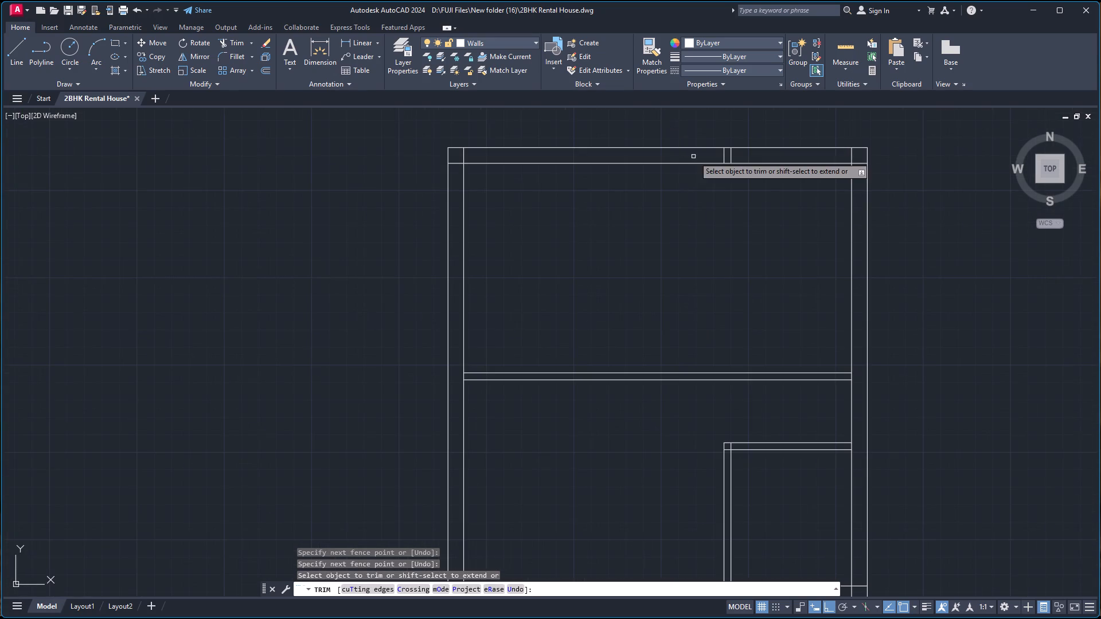
{"action": "left_click", "coordinate": [717, 158]}
{"action": "left_click", "coordinate": [735, 157]}
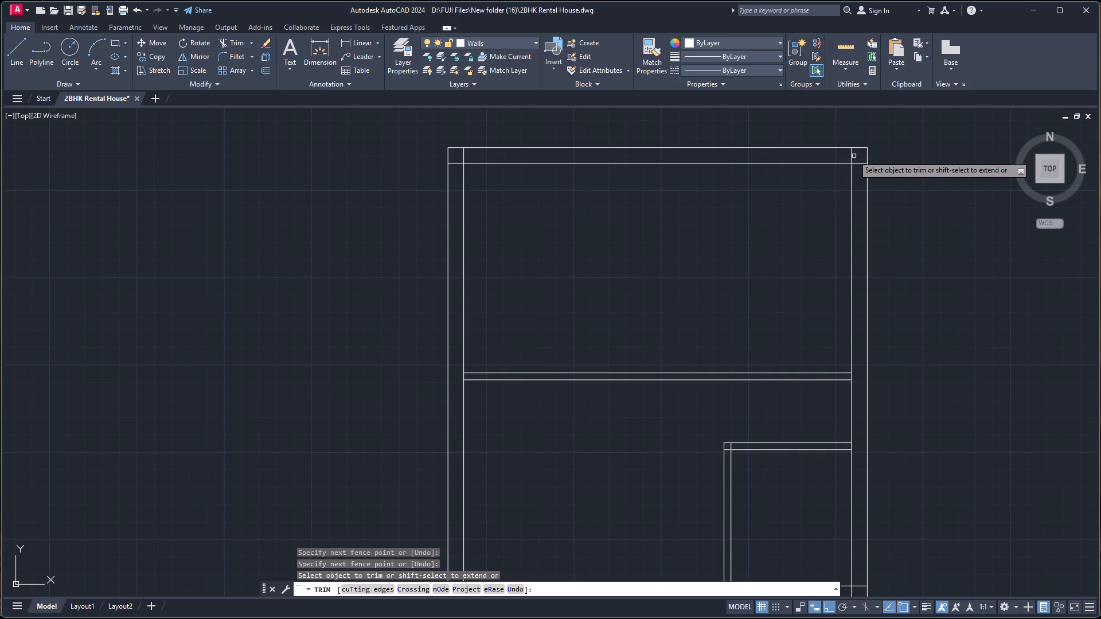
Trim the overlapping inner wall line ends at both top corners of the outer wall, and end the trimming.
{"action": "left_click", "coordinate": [851, 154]}
{"action": "left_click", "coordinate": [863, 162]}
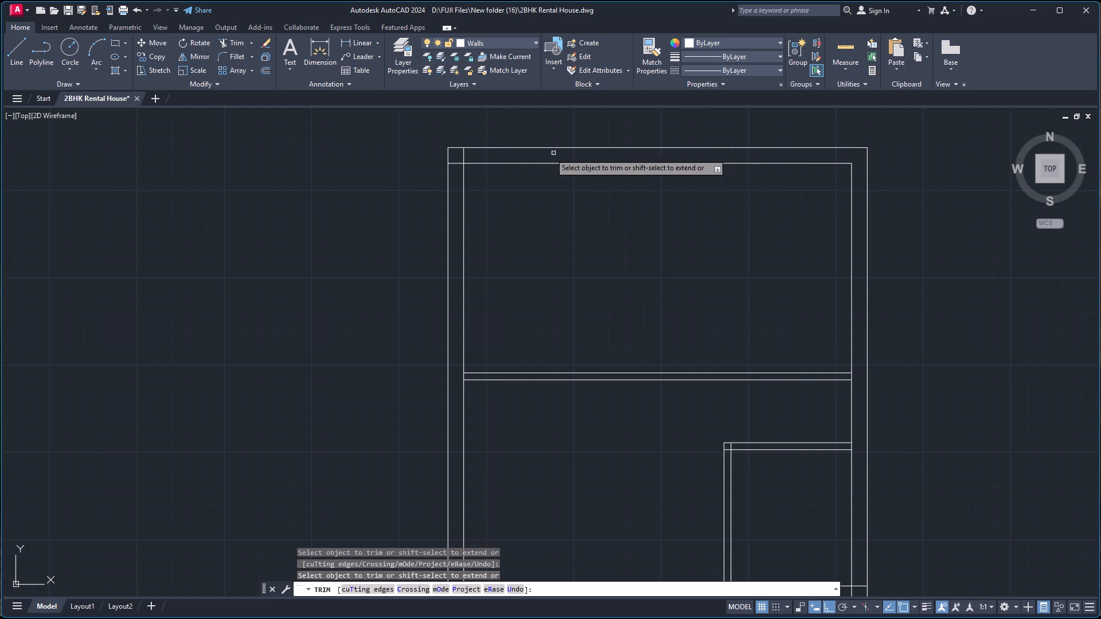
{"action": "left_click", "coordinate": [463, 156]}
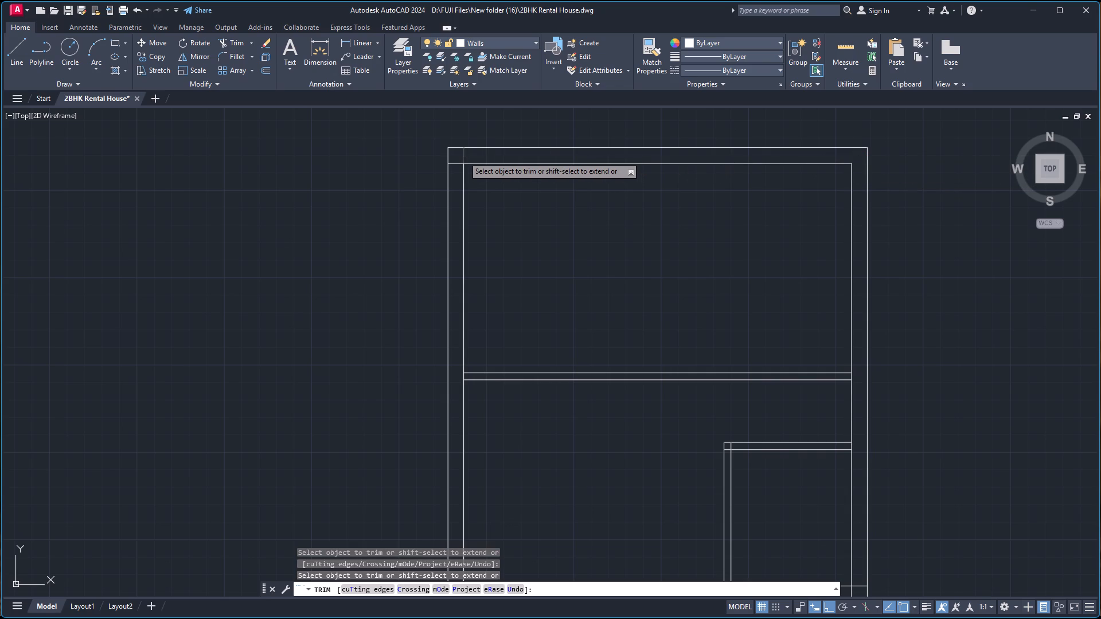
{"action": "left_click", "coordinate": [459, 164]}
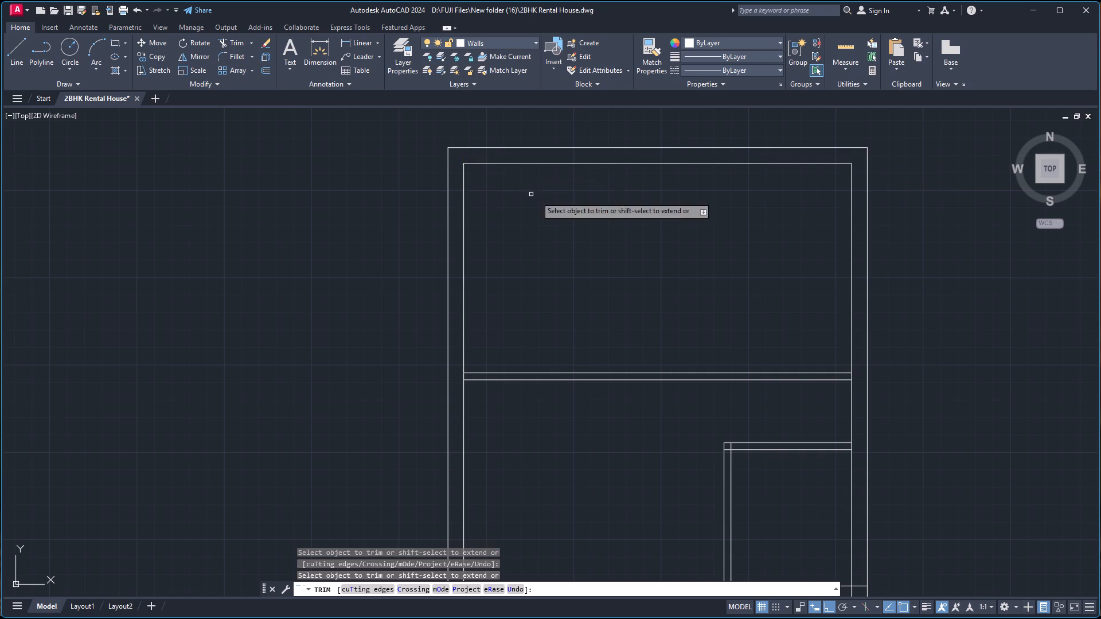
{"action": "scroll", "coordinate": [559, 227], "scroll_direction": "down", "scroll_amount": 1}
{"action": "scroll", "coordinate": [600, 329], "scroll_direction": "up", "scroll_amount": 2}
{"action": "scroll", "coordinate": [616, 339], "scroll_direction": "down", "scroll_amount": 3}
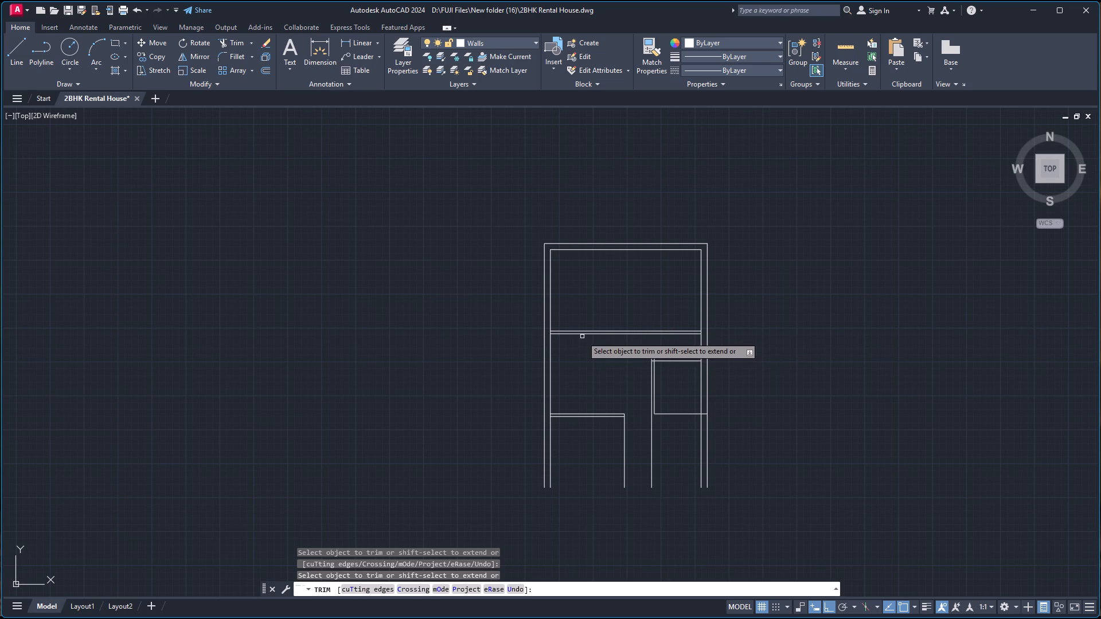
{"action": "key", "text": "Escape"}
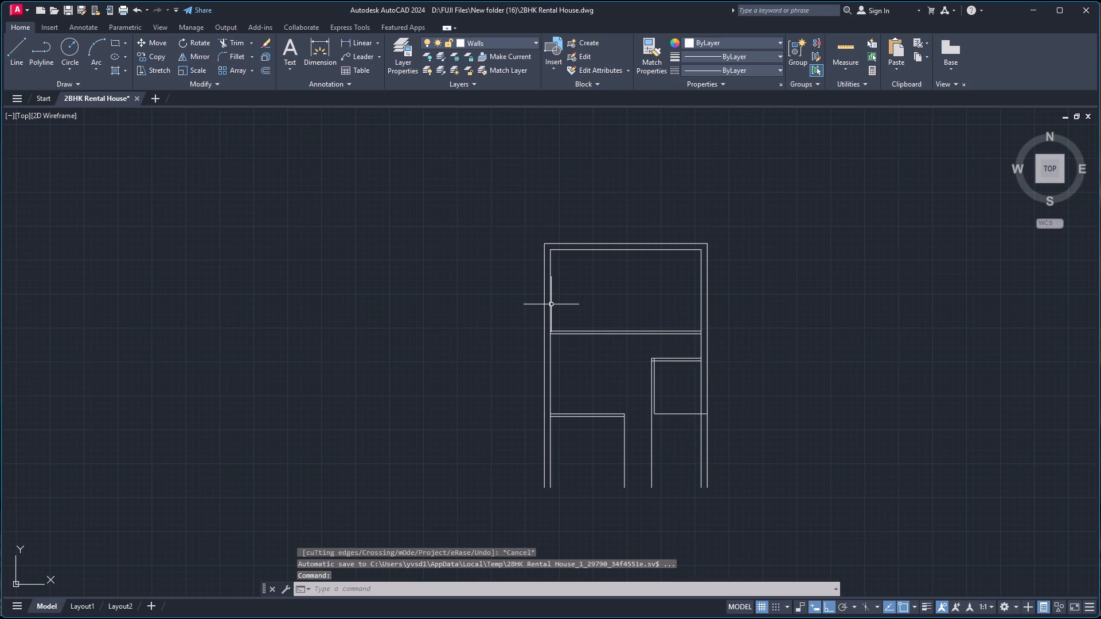
Offset the left outer wall's inner line 9'-1" to the right, into the rooms.
{"action": "key", "text": "o"}
{"action": "key", "text": "Return"}
{"action": "key", "text": "Return"}
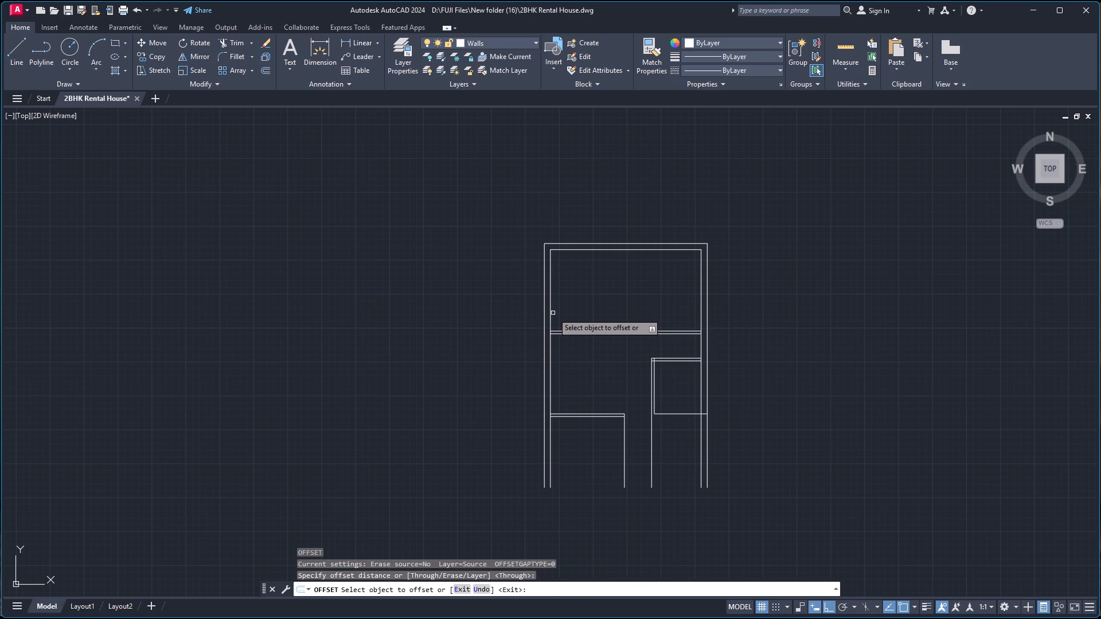
{"action": "left_click", "coordinate": [549, 315]}
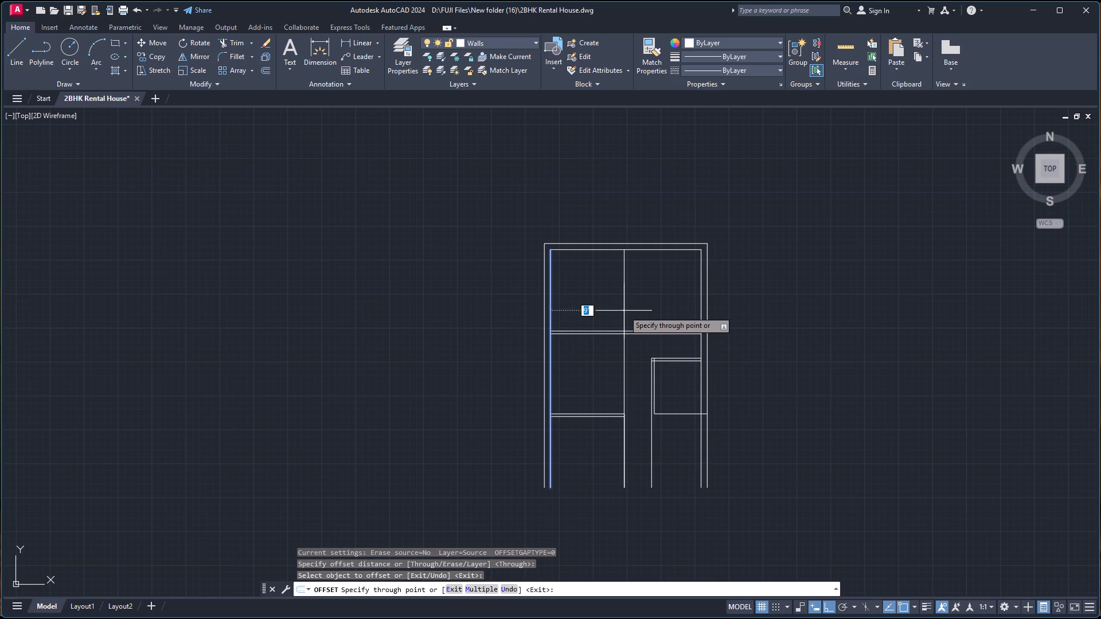
{"action": "type", "text": "91"}
{"action": "key", "text": "BackSpace"}
{"action": "type", "text": "'-1"}
{"action": "key", "text": "Return"}
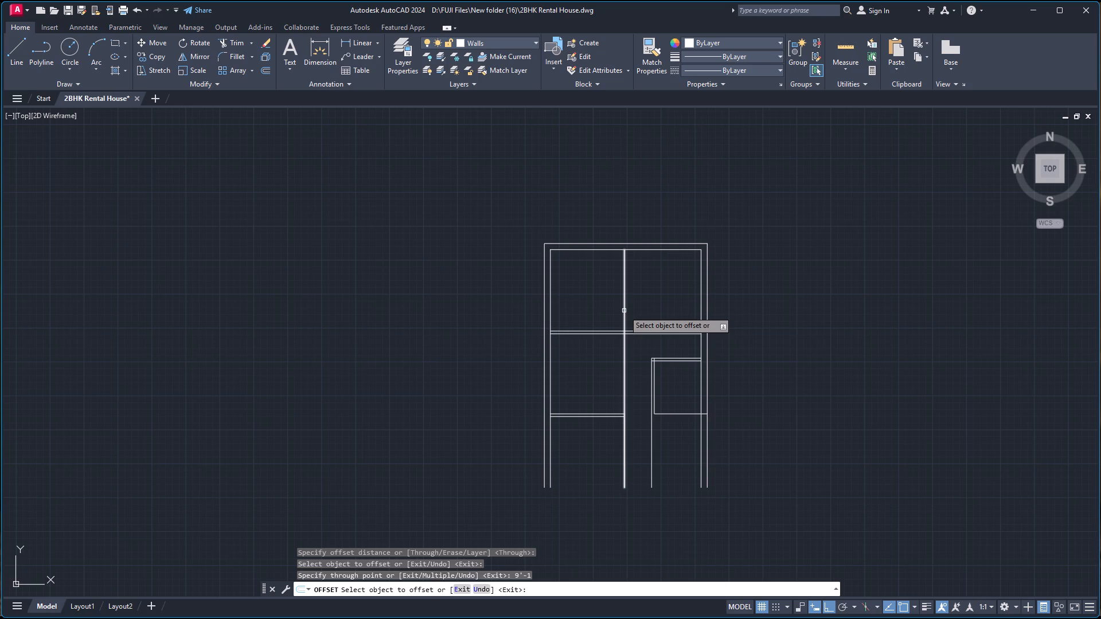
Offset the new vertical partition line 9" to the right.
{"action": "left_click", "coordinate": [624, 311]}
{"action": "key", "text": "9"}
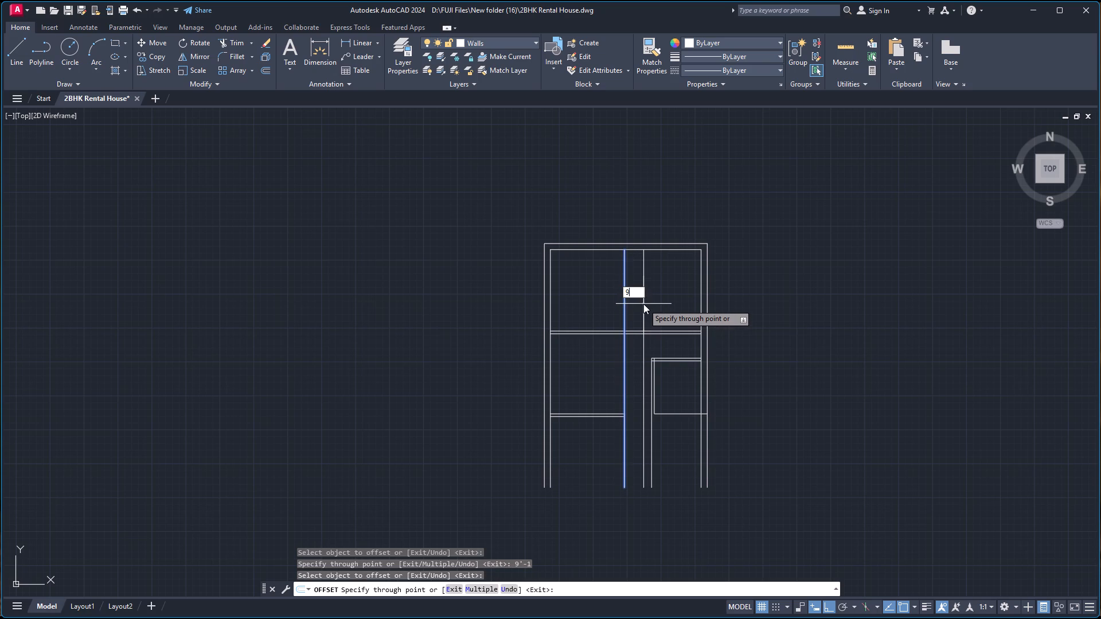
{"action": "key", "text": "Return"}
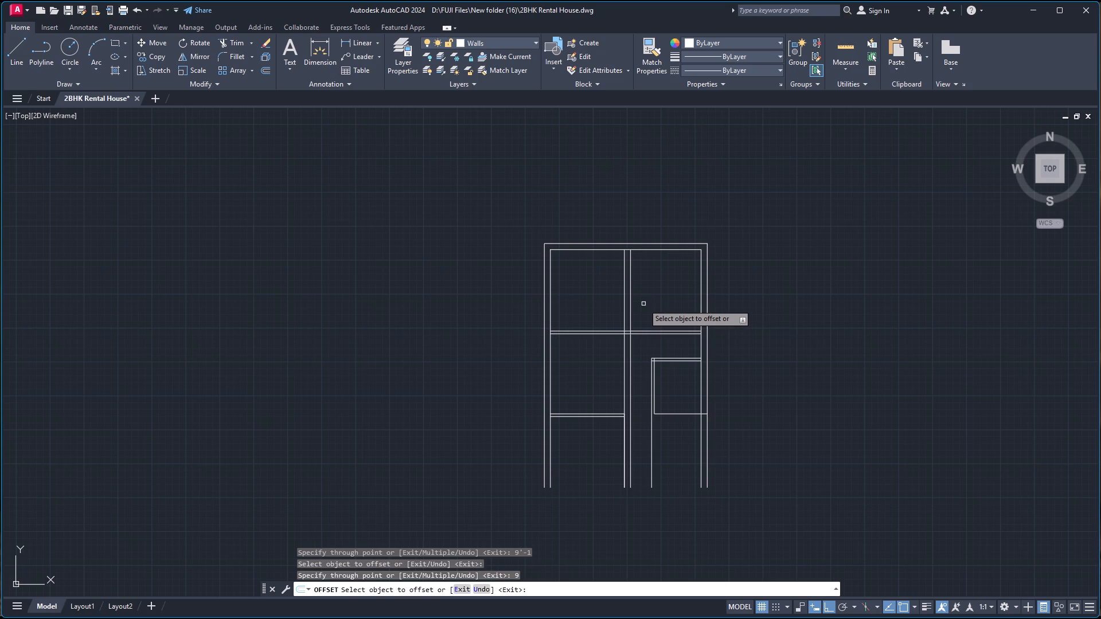
Offset the new vertical partition line 4" to the right to form the partition's thickness.
{"action": "left_click", "coordinate": [623, 312]}
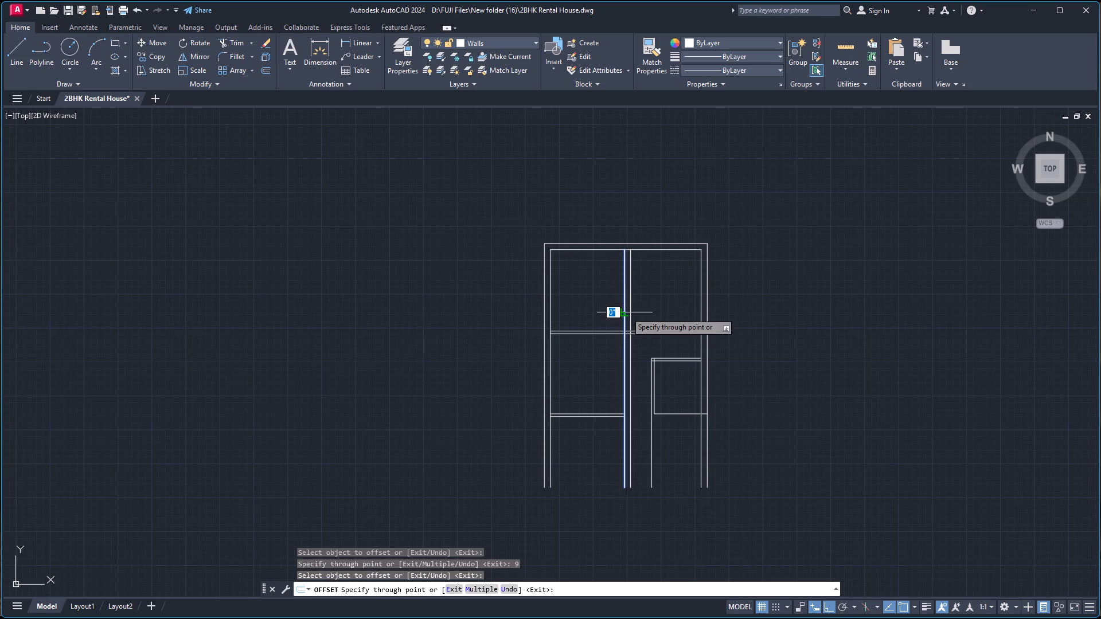
{"action": "key", "text": "4"}
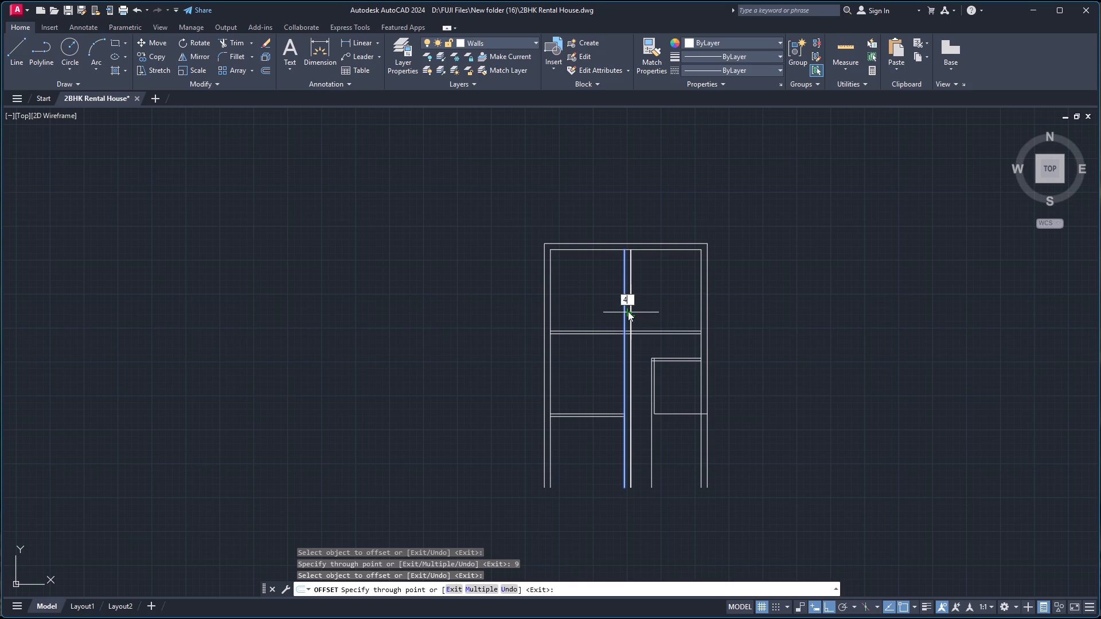
{"action": "key", "text": "Return"}
{"action": "scroll", "coordinate": [622, 282], "scroll_direction": "up", "scroll_amount": 6}
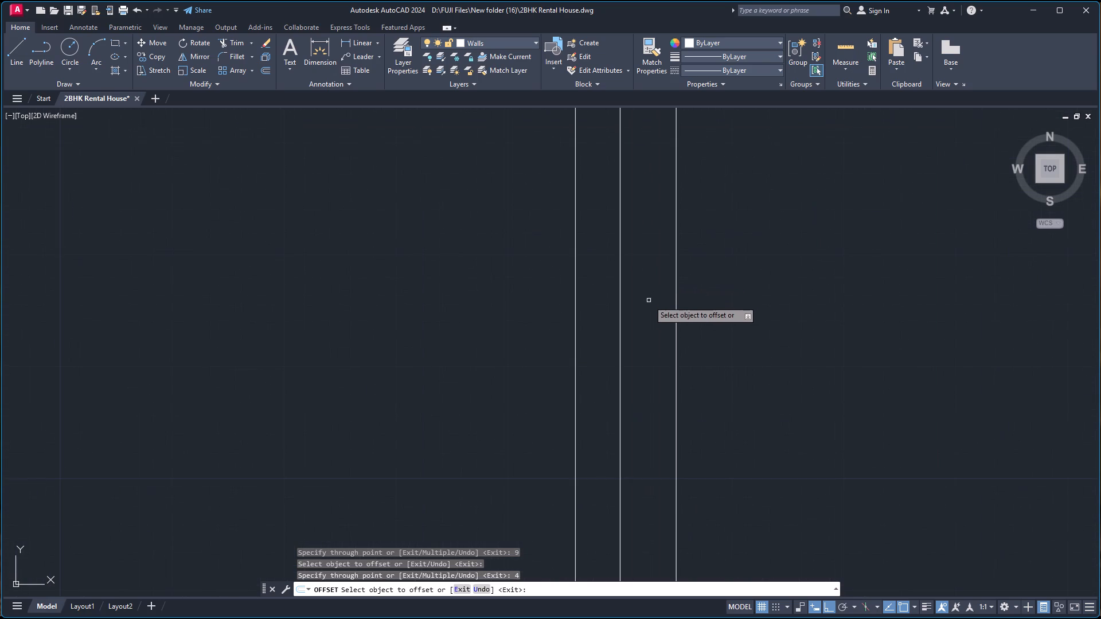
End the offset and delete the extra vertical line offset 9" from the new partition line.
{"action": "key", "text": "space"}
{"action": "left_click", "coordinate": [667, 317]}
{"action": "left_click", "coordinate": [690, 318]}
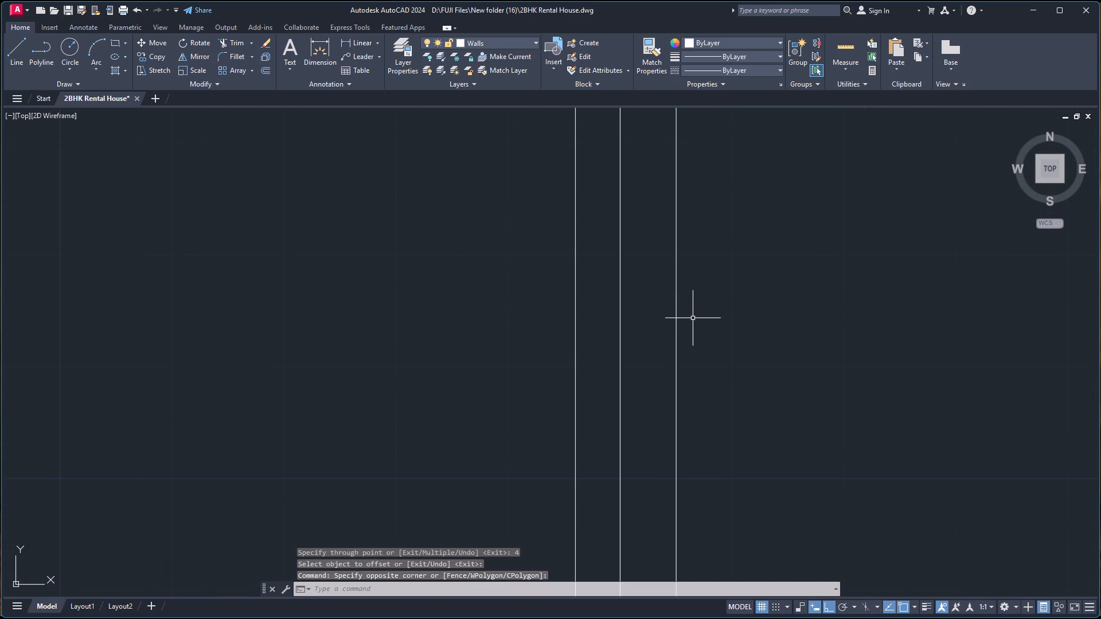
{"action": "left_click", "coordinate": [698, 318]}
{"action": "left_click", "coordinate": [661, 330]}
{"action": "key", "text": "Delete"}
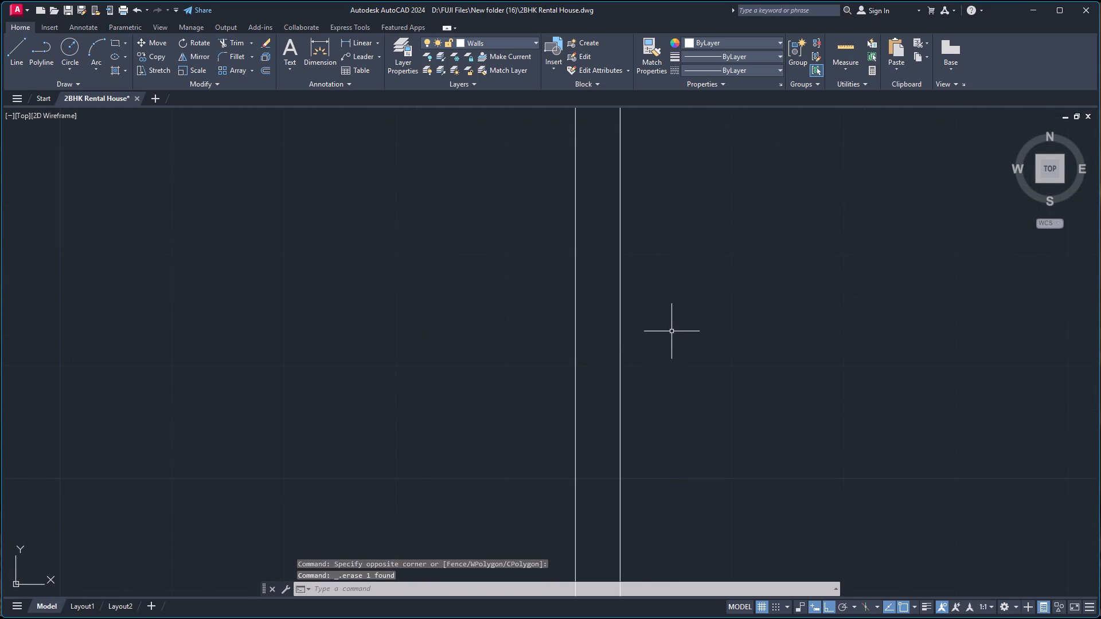
Trim the new vertical partition's two lines where they pass through the upper horizontal partition.
{"action": "scroll", "coordinate": [673, 336], "scroll_direction": "down", "scroll_amount": 5}
{"action": "scroll", "coordinate": [686, 429], "scroll_direction": "up", "scroll_amount": 2}
{"action": "scroll", "coordinate": [678, 459], "scroll_direction": "down", "scroll_amount": 4}
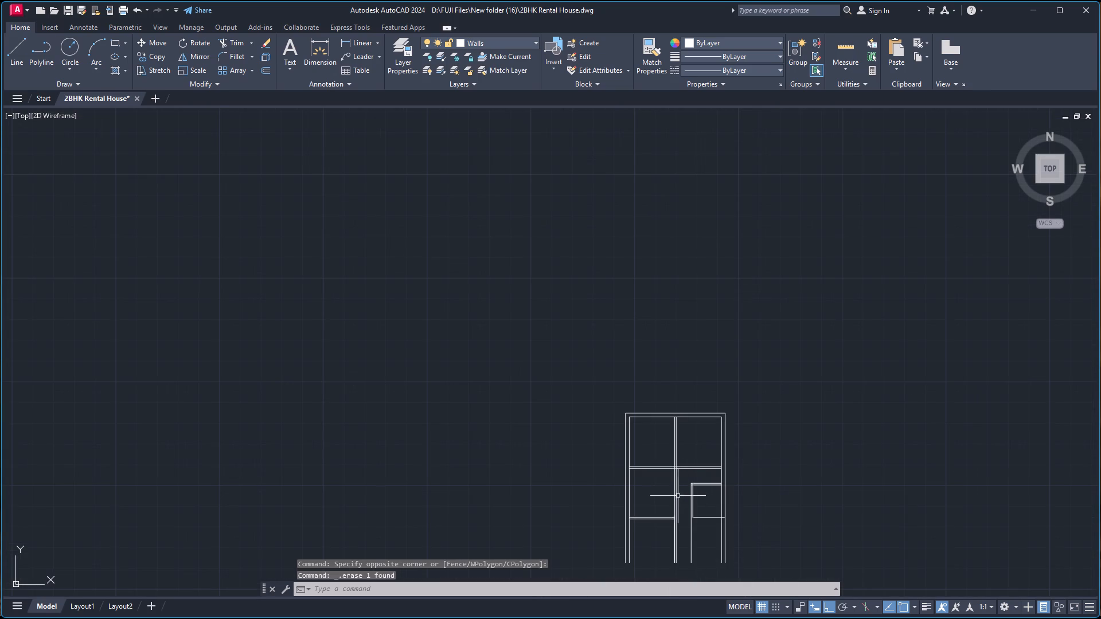
{"action": "scroll", "coordinate": [677, 509], "scroll_direction": "up", "scroll_amount": 4}
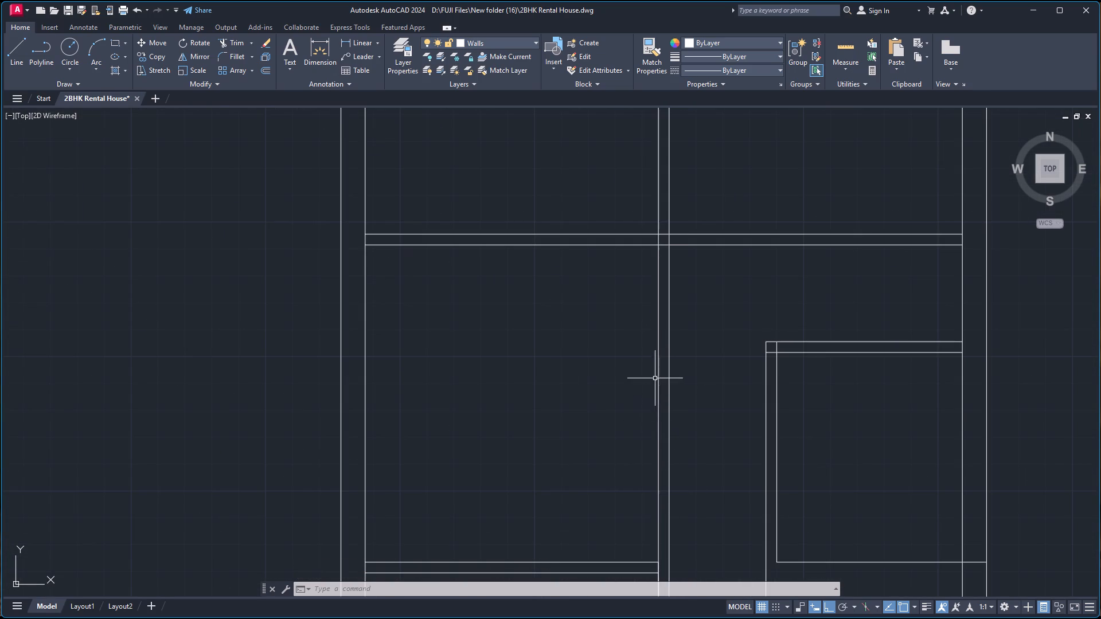
{"action": "key", "text": "t"}
{"action": "type", "text": "rr"}
{"action": "key", "text": "Return"}
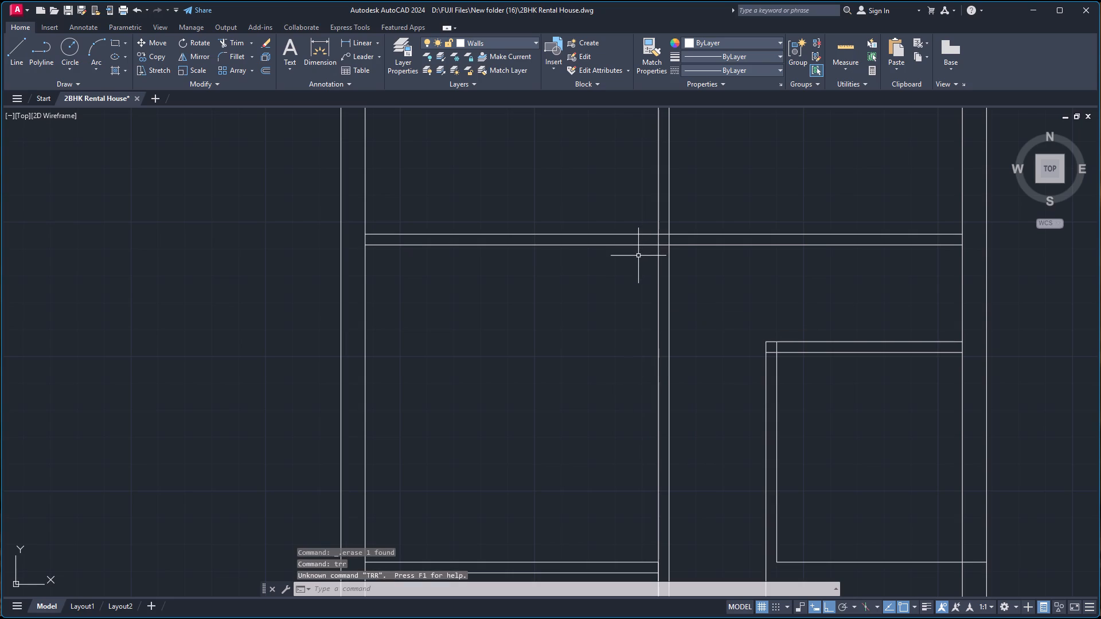
{"action": "key", "text": "t"}
{"action": "key", "text": "r"}
{"action": "key", "text": "Return"}
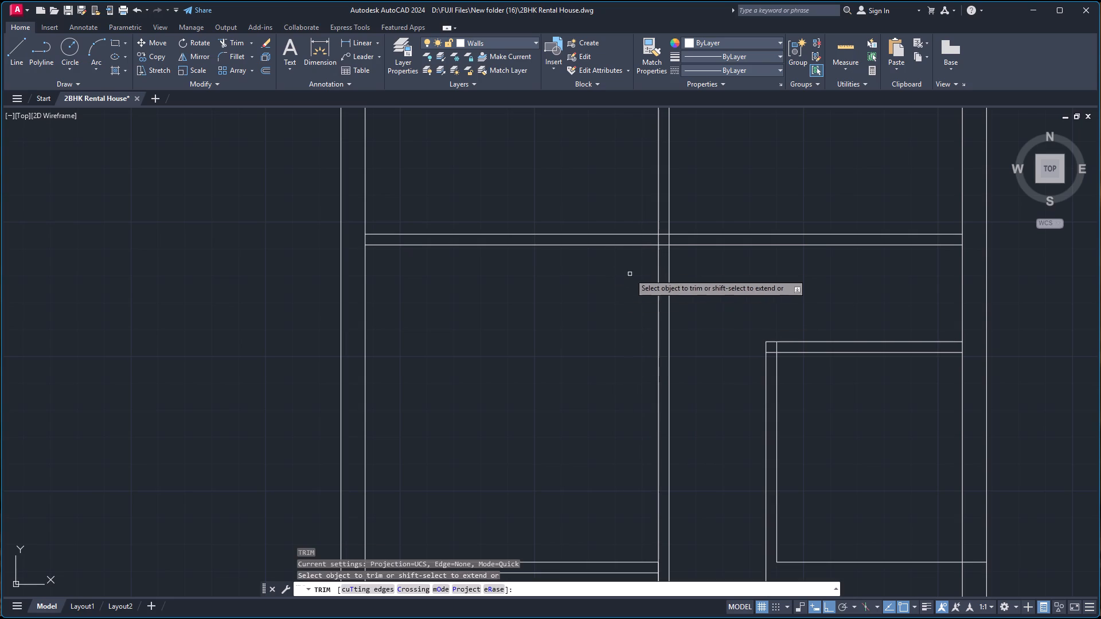
{"action": "scroll", "coordinate": [650, 244], "scroll_direction": "up", "scroll_amount": 1}
{"action": "left_click", "coordinate": [653, 236]}
{"action": "left_click", "coordinate": [696, 238]}
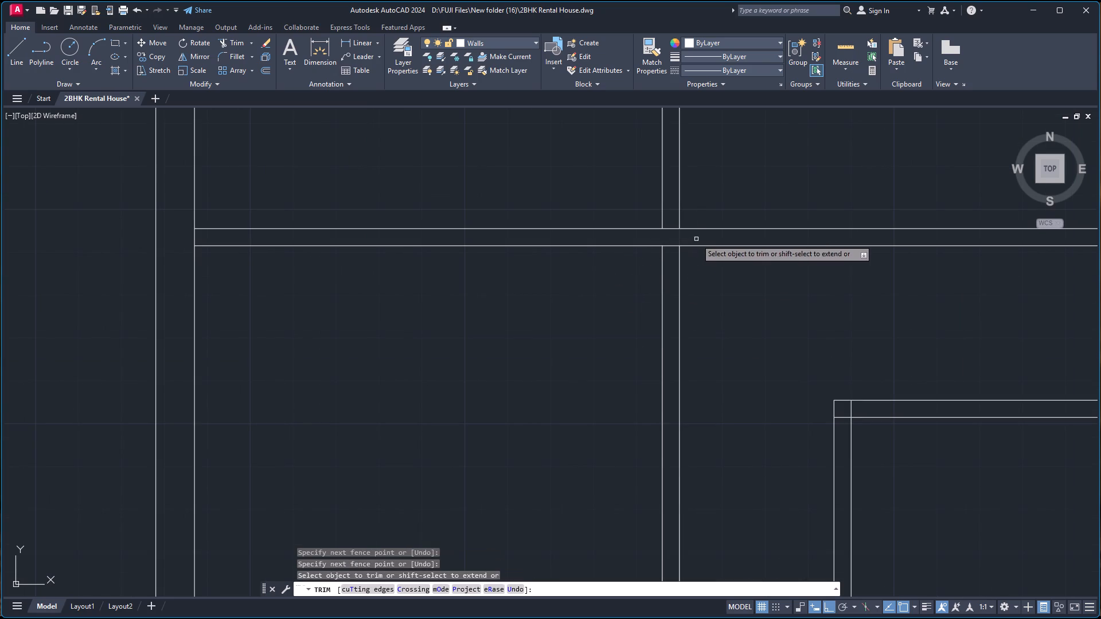
{"action": "key", "text": "space"}
Delete the new vertical partition's two lines below the upper horizontal partition.
{"action": "left_click", "coordinate": [652, 326]}
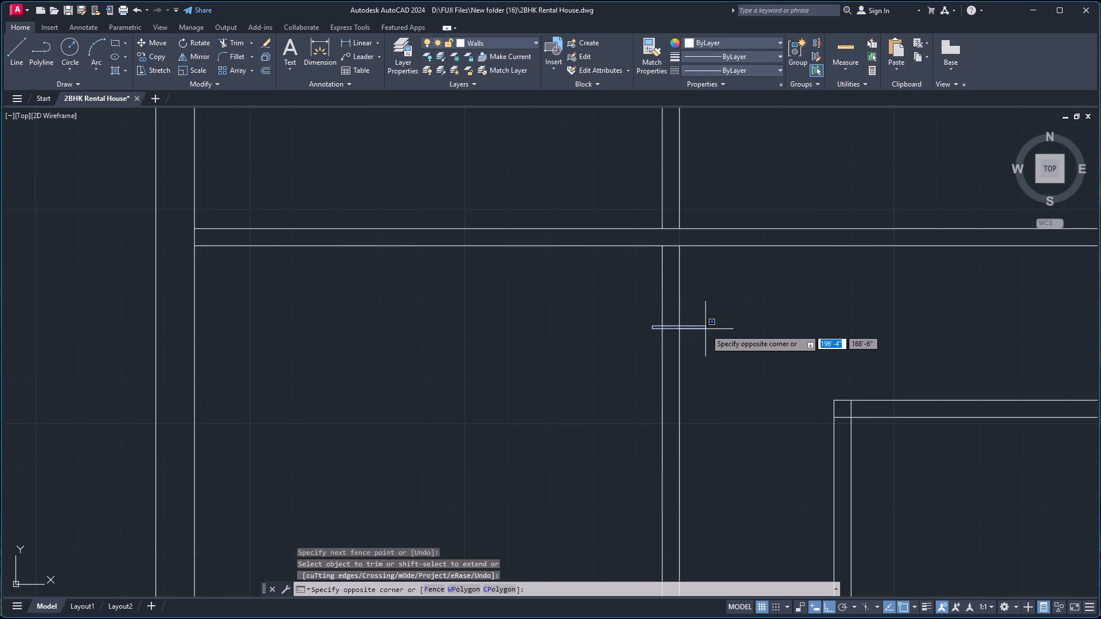
{"action": "left_click", "coordinate": [705, 329]}
{"action": "left_click", "coordinate": [710, 329]}
{"action": "left_click", "coordinate": [603, 344]}
{"action": "key", "text": "Delete"}
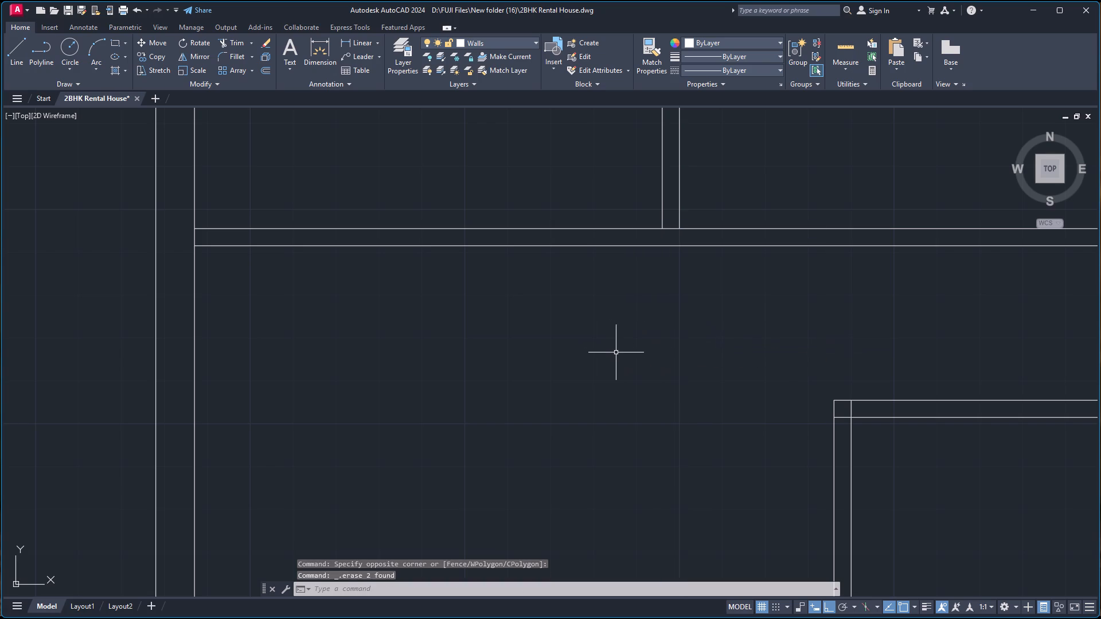
Offset the inner line of the left outer wall 7' to the right, across the lower-left room.
{"action": "scroll", "coordinate": [646, 355], "scroll_direction": "down", "scroll_amount": 5}
{"action": "scroll", "coordinate": [671, 446], "scroll_direction": "up", "scroll_amount": 3}
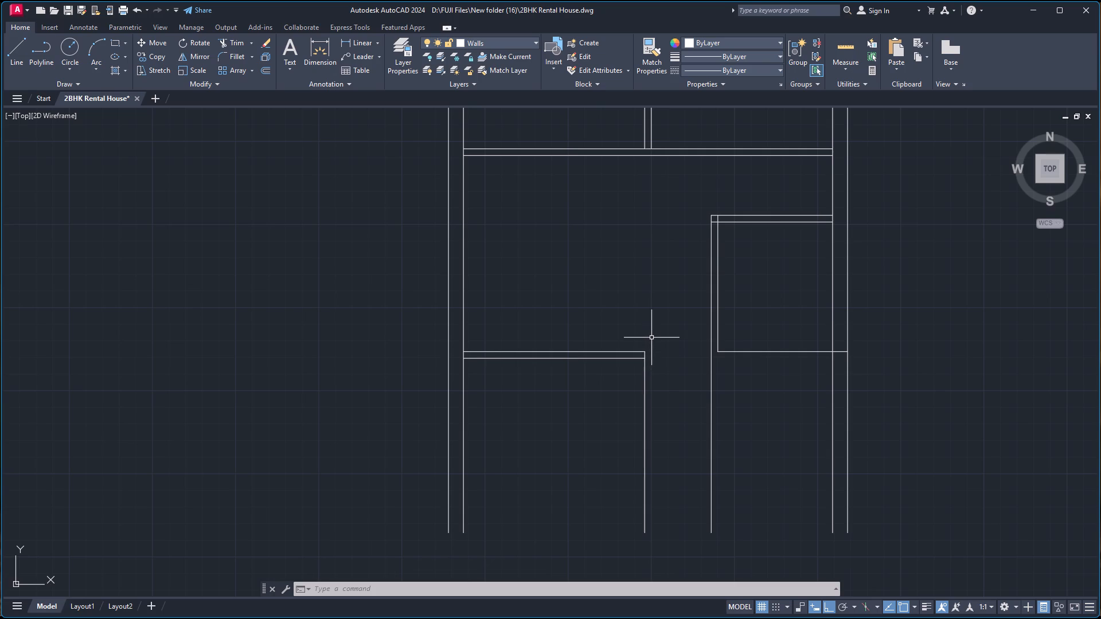
{"action": "scroll", "coordinate": [630, 408], "scroll_direction": "up", "scroll_amount": 2}
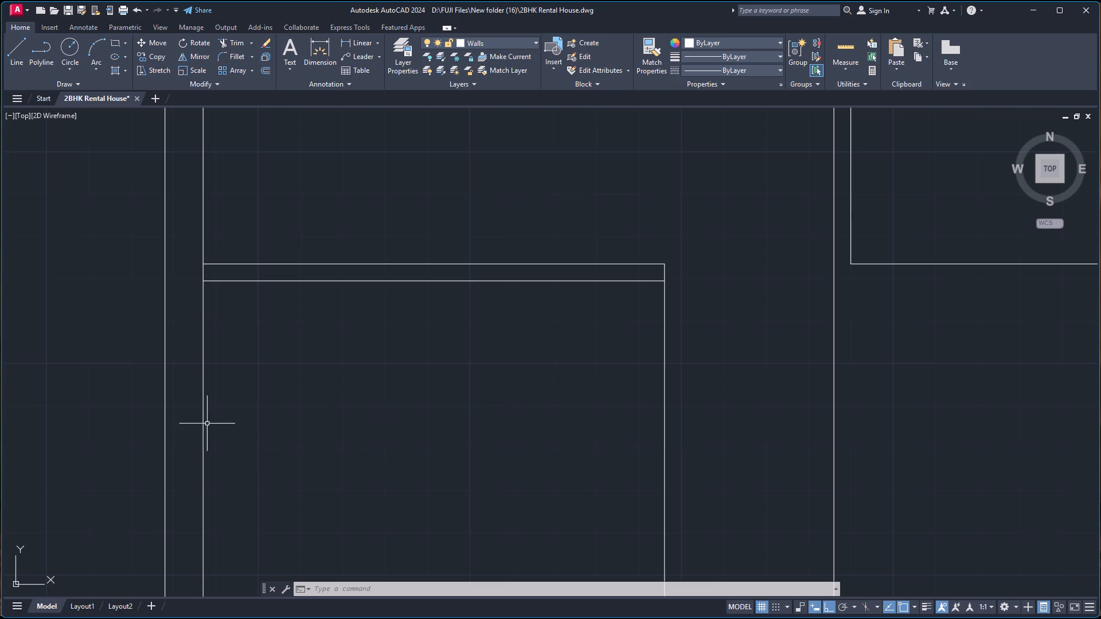
{"action": "scroll", "coordinate": [384, 412], "scroll_direction": "down", "scroll_amount": 3}
{"action": "scroll", "coordinate": [411, 438], "scroll_direction": "up", "scroll_amount": 2}
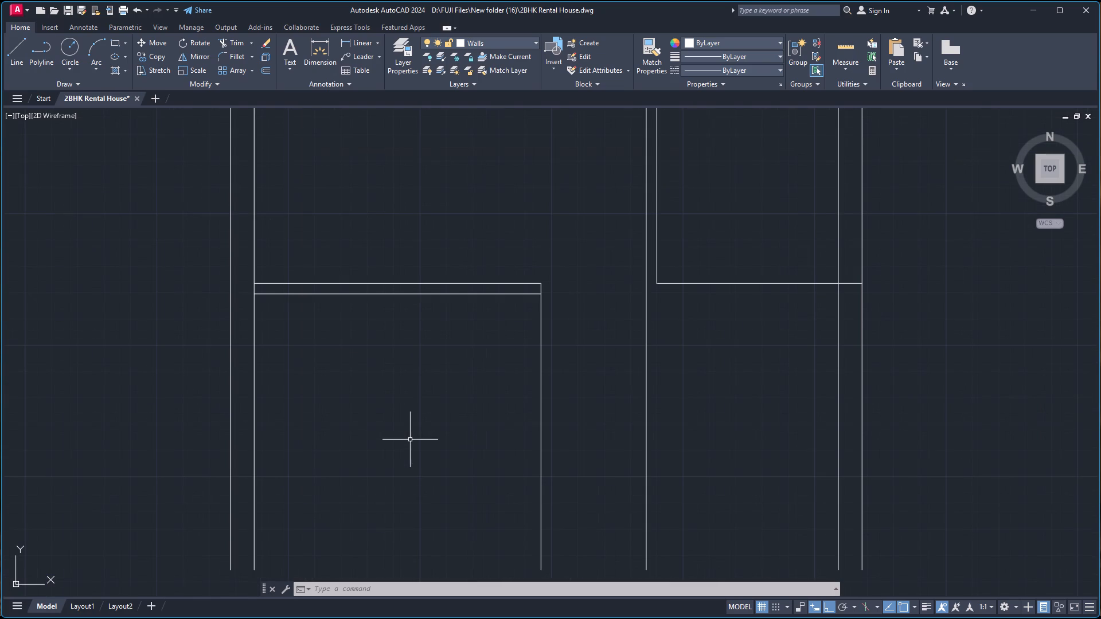
{"action": "scroll", "coordinate": [342, 420], "scroll_direction": "down", "scroll_amount": 1}
{"action": "scroll", "coordinate": [339, 422], "scroll_direction": "up", "scroll_amount": 2}
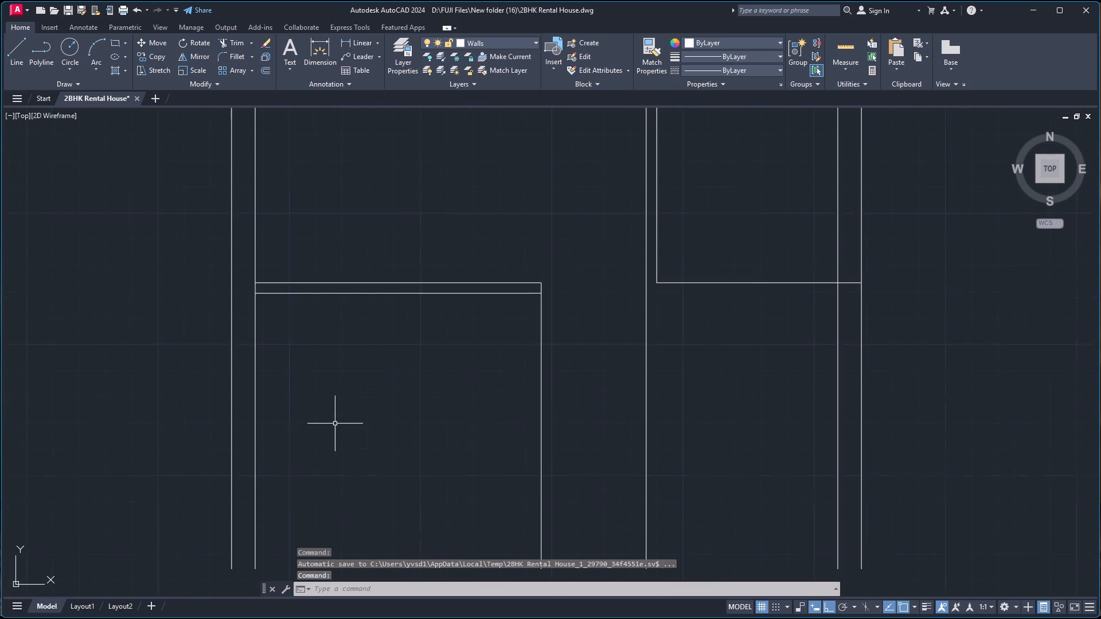
{"action": "key", "text": "o"}
{"action": "key", "text": "Return"}
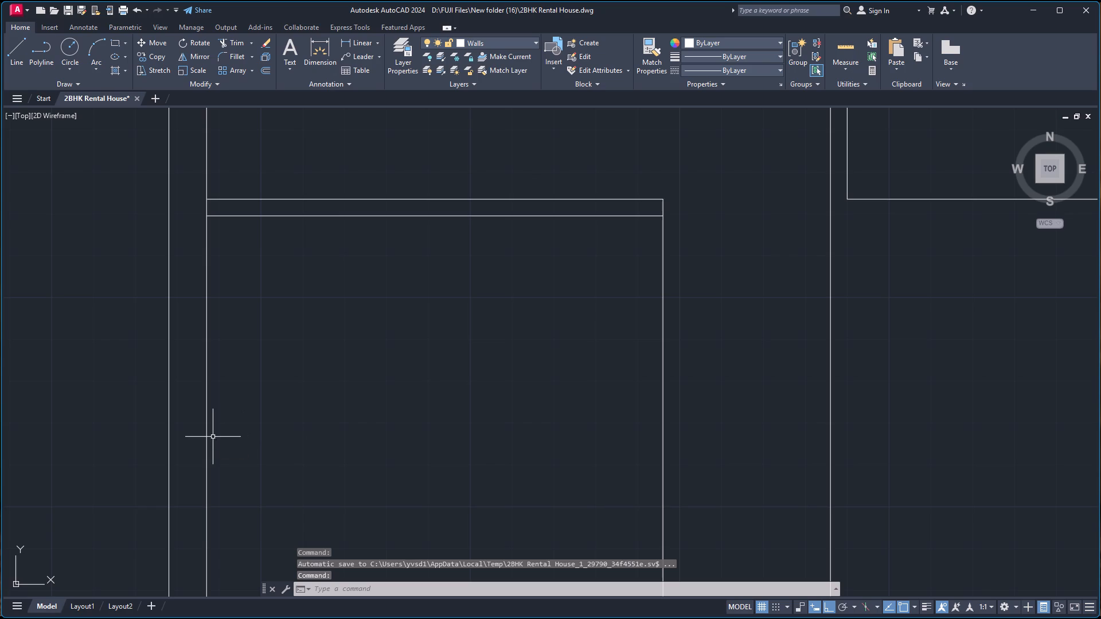
{"action": "key", "text": "Return"}
{"action": "left_click", "coordinate": [206, 434]}
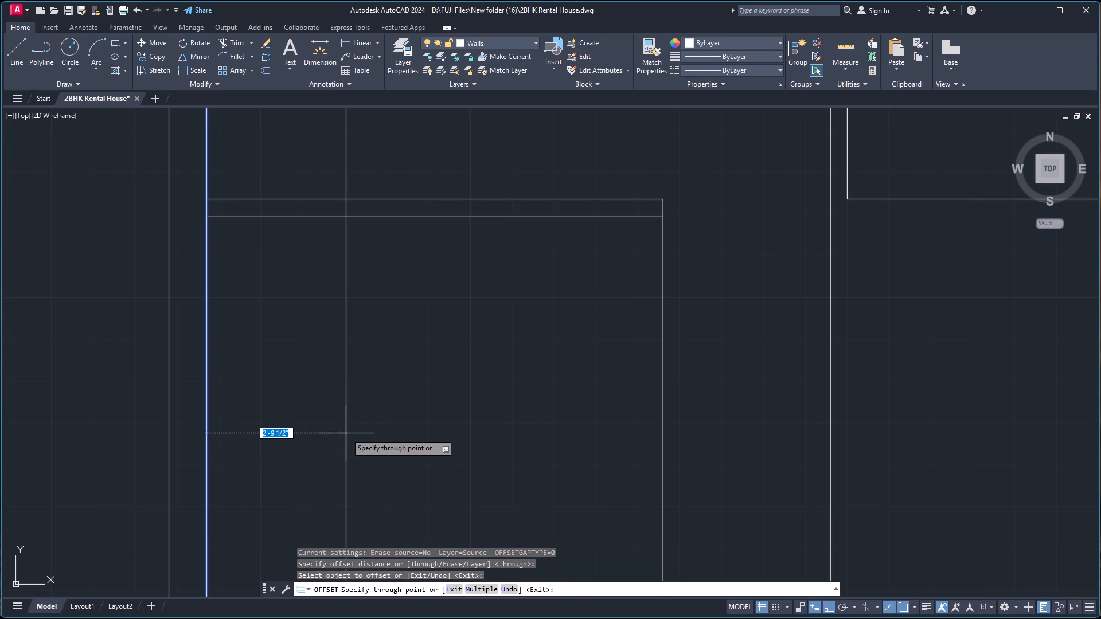
{"action": "key", "text": "7"}
{"action": "key", "text": "apostrophe"}
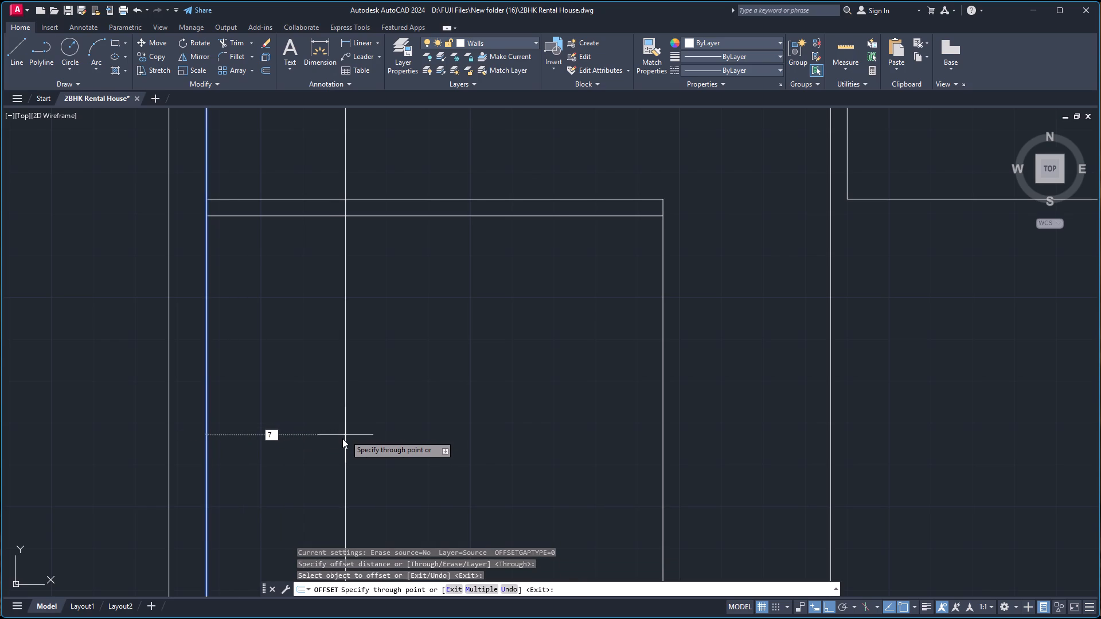
{"action": "key", "text": "Return"}
Offset the new vertical line 9" to the right to form the wall thickness, ending the offset.
{"action": "scroll", "coordinate": [553, 393], "scroll_direction": "down", "scroll_amount": 3}
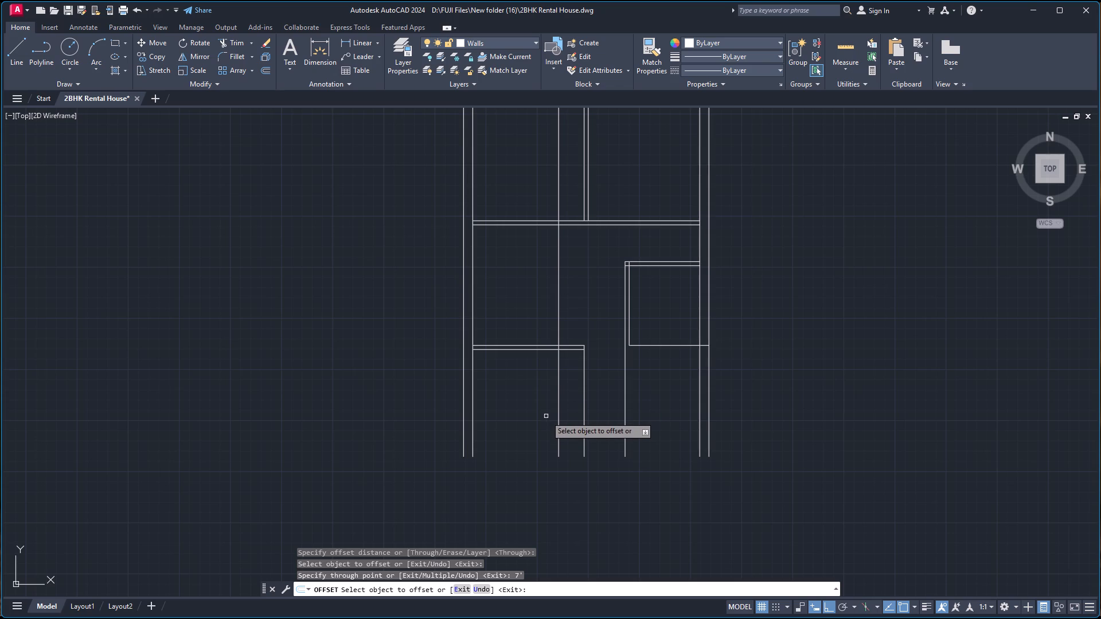
{"action": "scroll", "coordinate": [545, 419], "scroll_direction": "up", "scroll_amount": 1}
{"action": "left_click", "coordinate": [563, 402]}
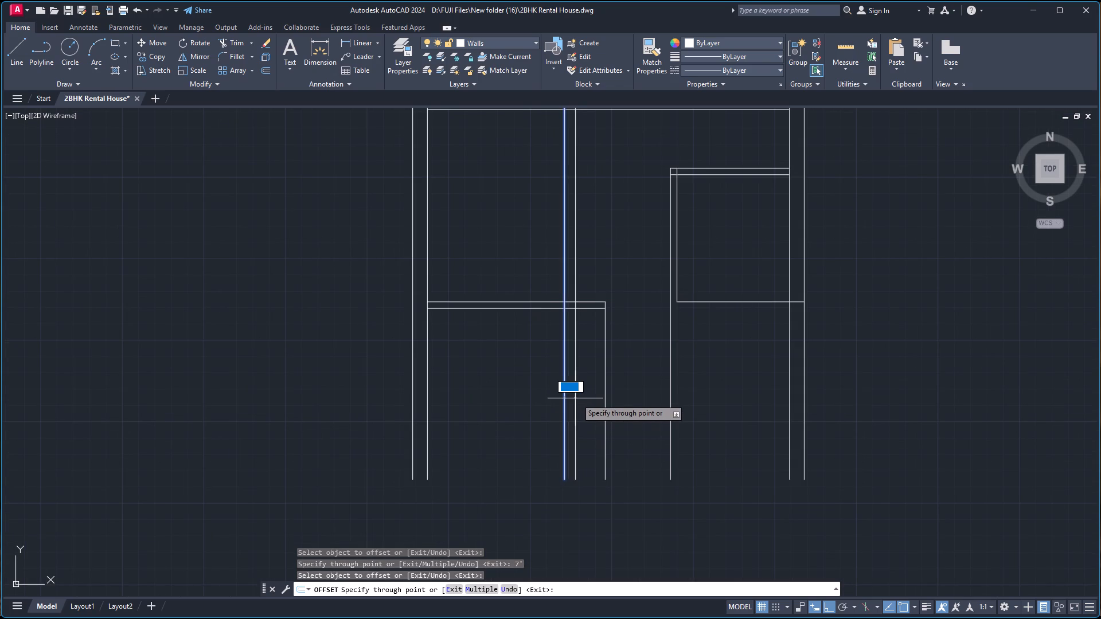
{"action": "key", "text": "9"}
{"action": "key", "text": "Return"}
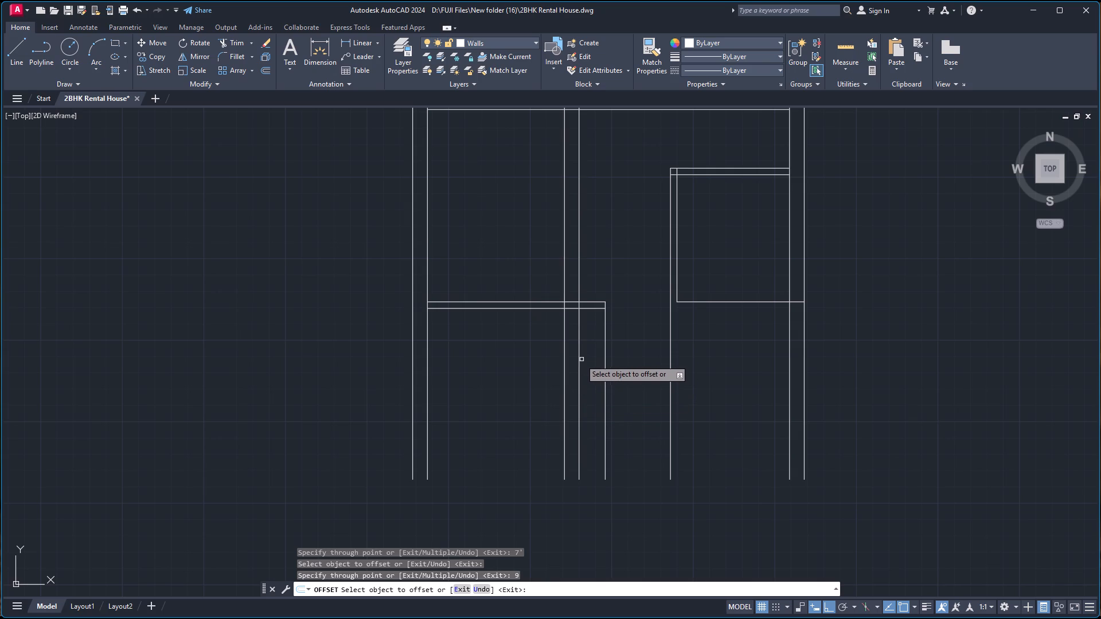
{"action": "key", "text": "Escape"}
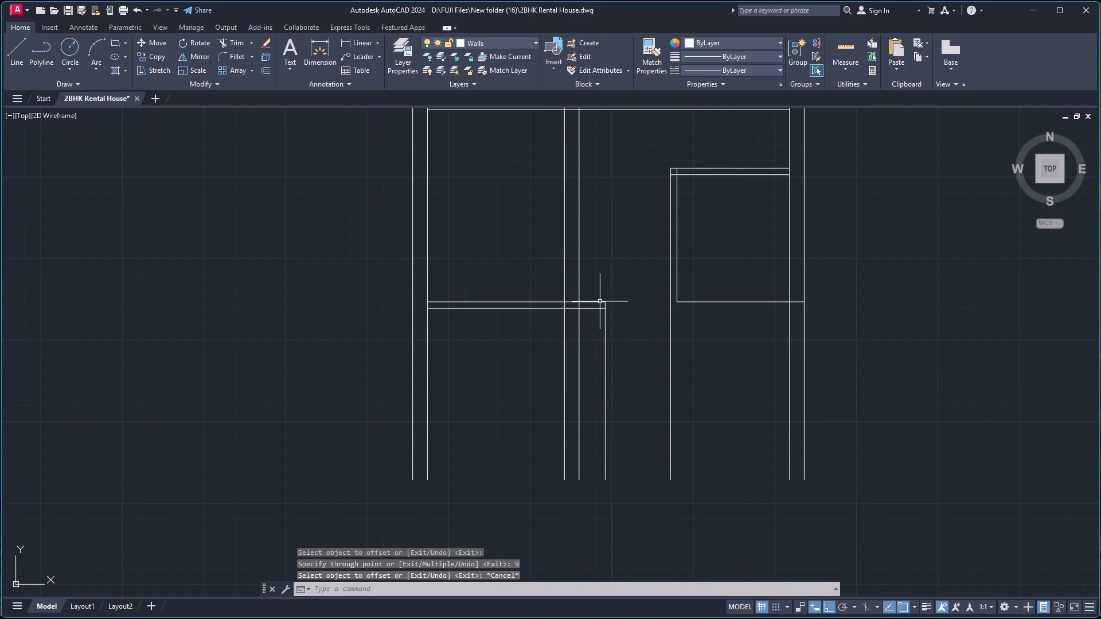
Trim the lower-left room's upper-right corner, removing the crossing segments inside the wall and the horizontal stubs to its right.
{"action": "key", "text": "t"}
{"action": "key", "text": "r"}
{"action": "key", "text": "Return"}
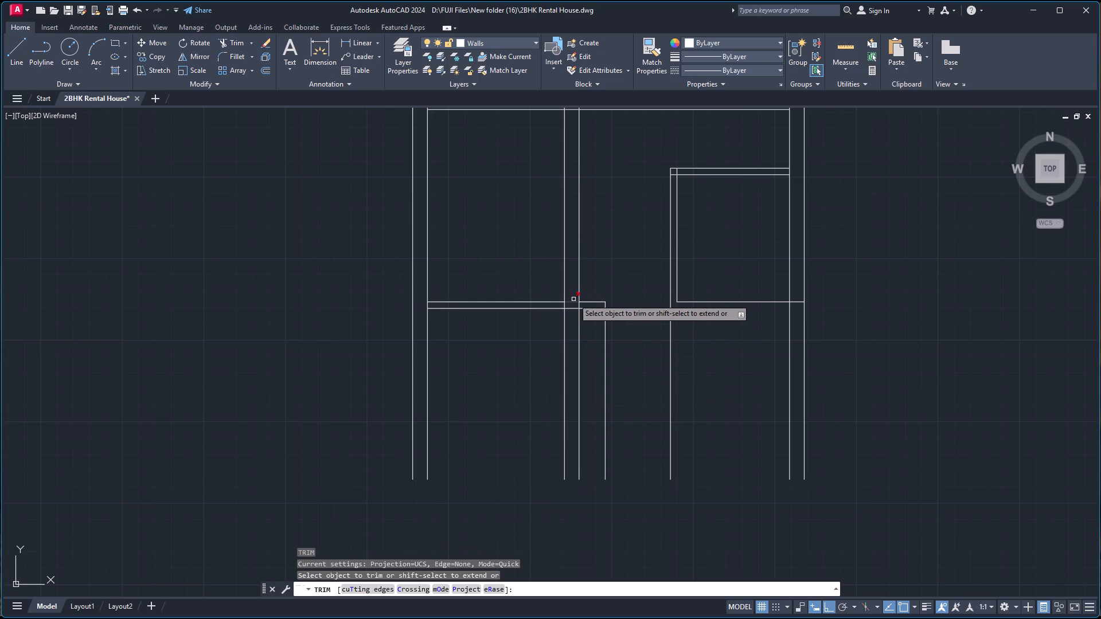
{"action": "left_click", "coordinate": [565, 308]}
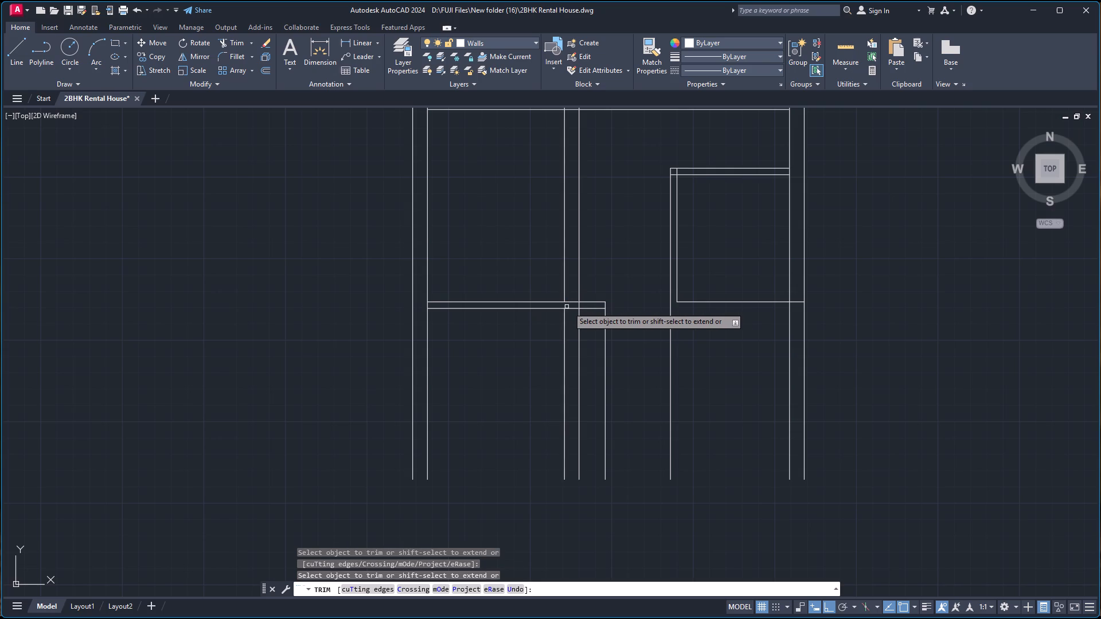
{"action": "left_click", "coordinate": [571, 309]}
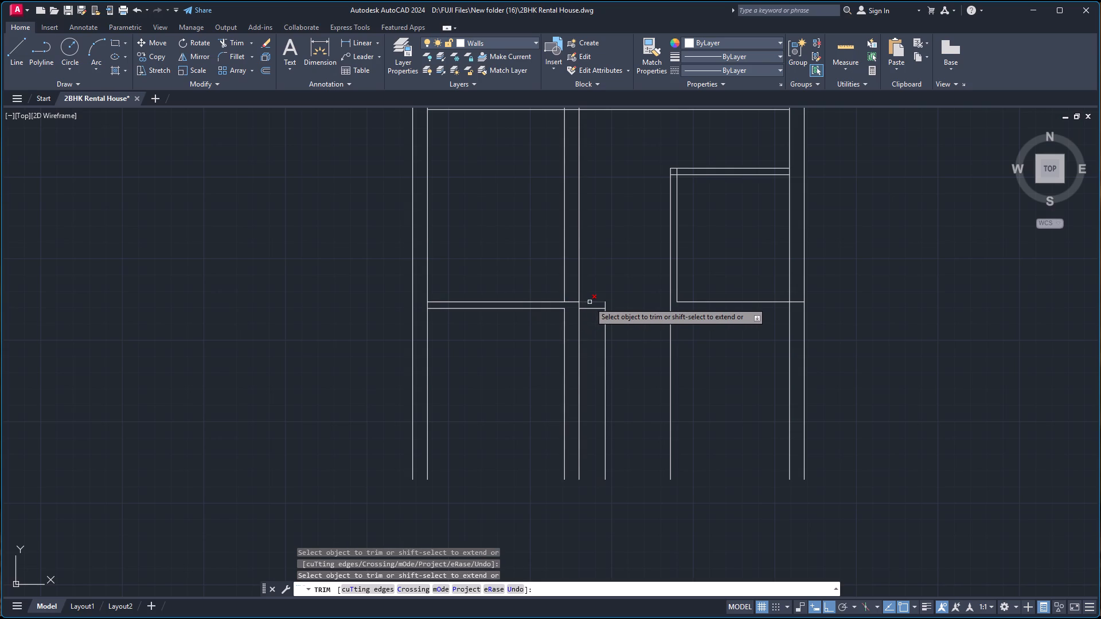
{"action": "left_click", "coordinate": [589, 302]}
{"action": "left_click", "coordinate": [595, 309]}
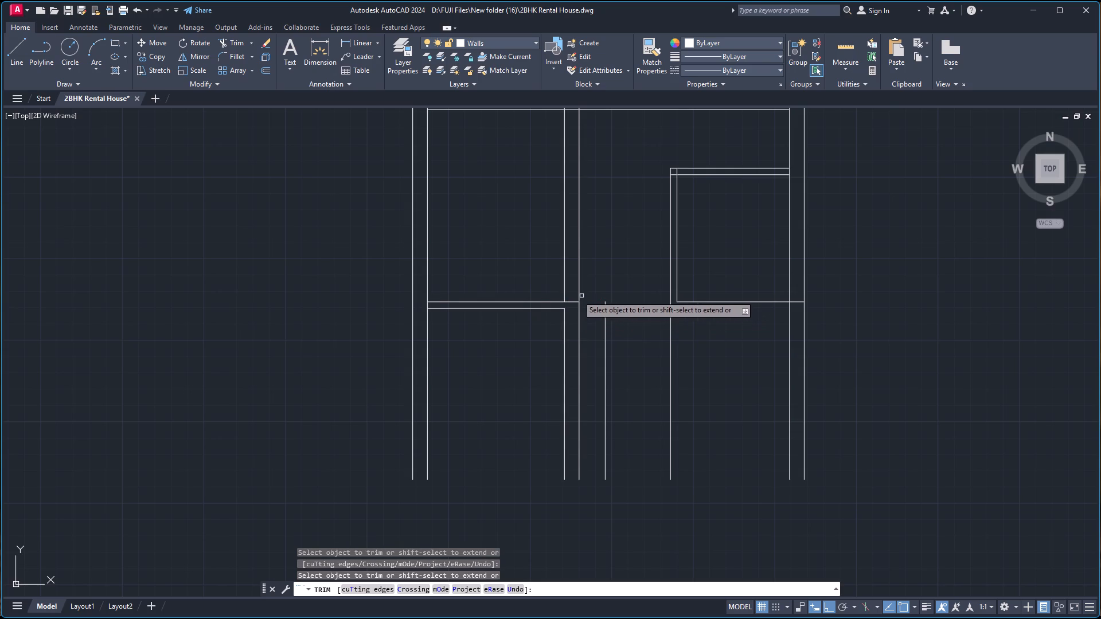
Trim the two new vertical lines between the lower-left room and the upper horizontal partition, and remove the old vertical line on their right.
{"action": "left_click", "coordinate": [540, 280]}
{"action": "scroll", "coordinate": [549, 280], "scroll_direction": "down", "scroll_amount": 1}
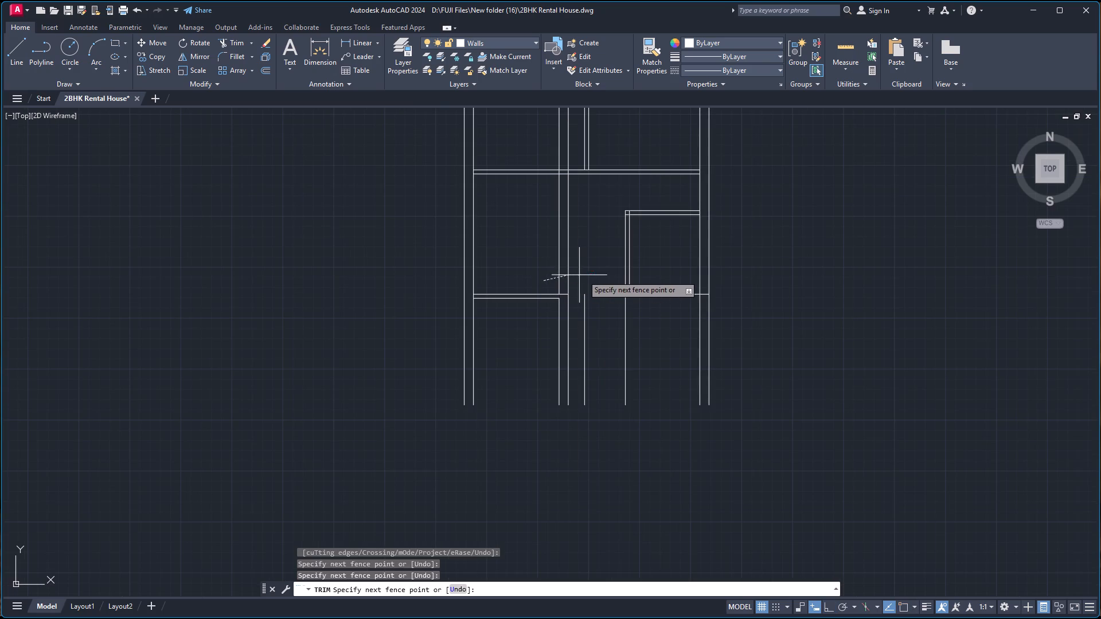
{"action": "left_click", "coordinate": [588, 275]}
{"action": "left_click", "coordinate": [586, 311]}
{"action": "scroll", "coordinate": [575, 274], "scroll_direction": "down", "scroll_amount": 4}
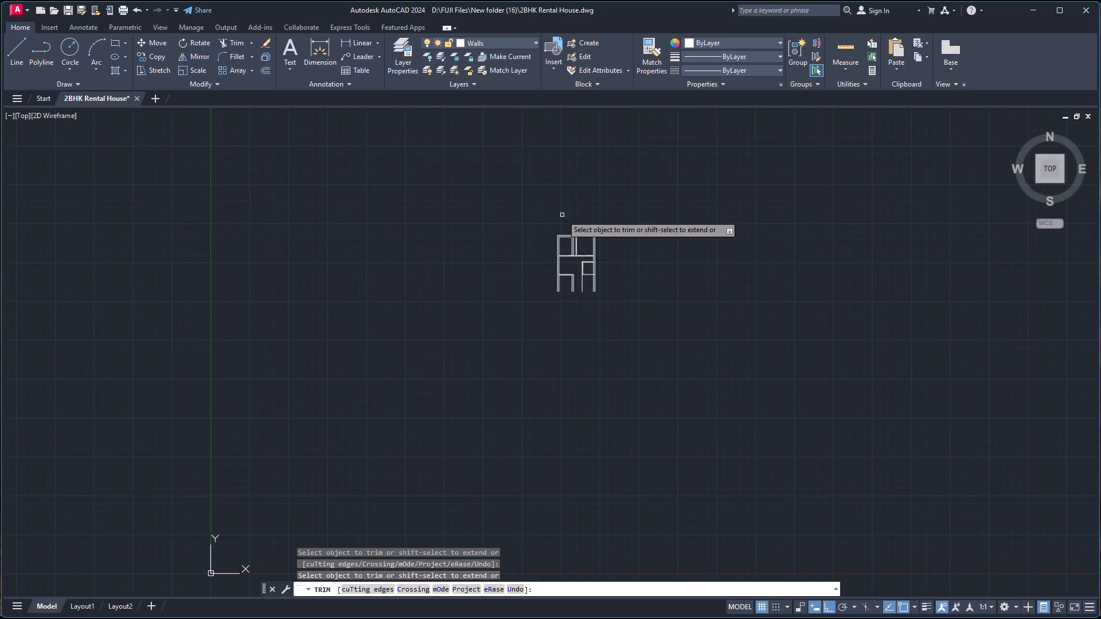
{"action": "scroll", "coordinate": [562, 214], "scroll_direction": "up", "scroll_amount": 5}
{"action": "scroll", "coordinate": [613, 442], "scroll_direction": "down", "scroll_amount": 3}
{"action": "scroll", "coordinate": [624, 474], "scroll_direction": "up", "scroll_amount": 4}
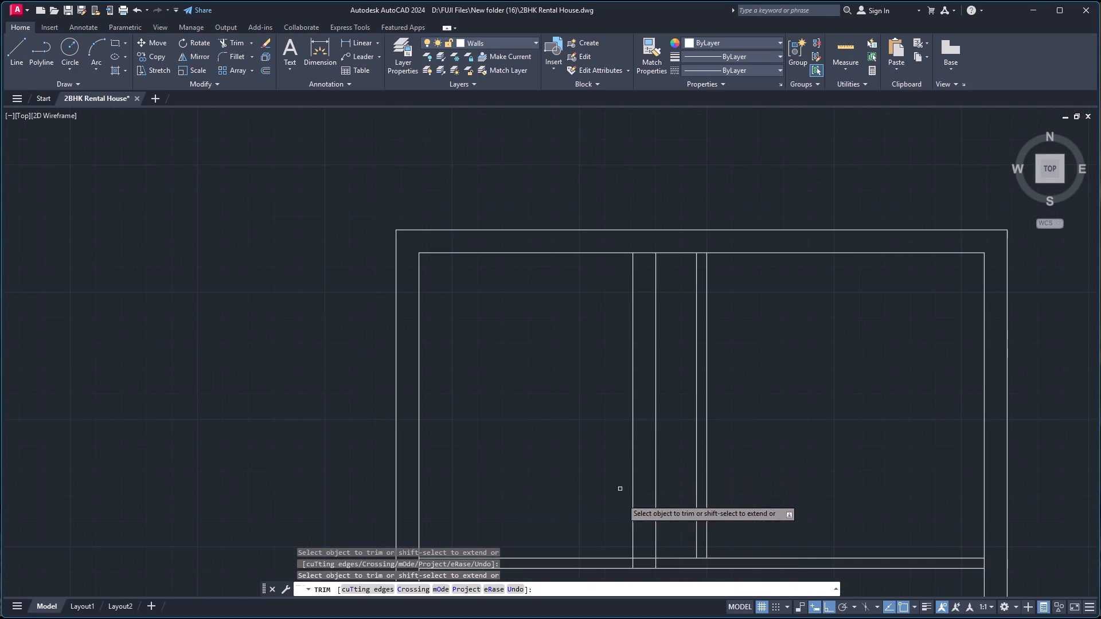
{"action": "key", "text": "space"}
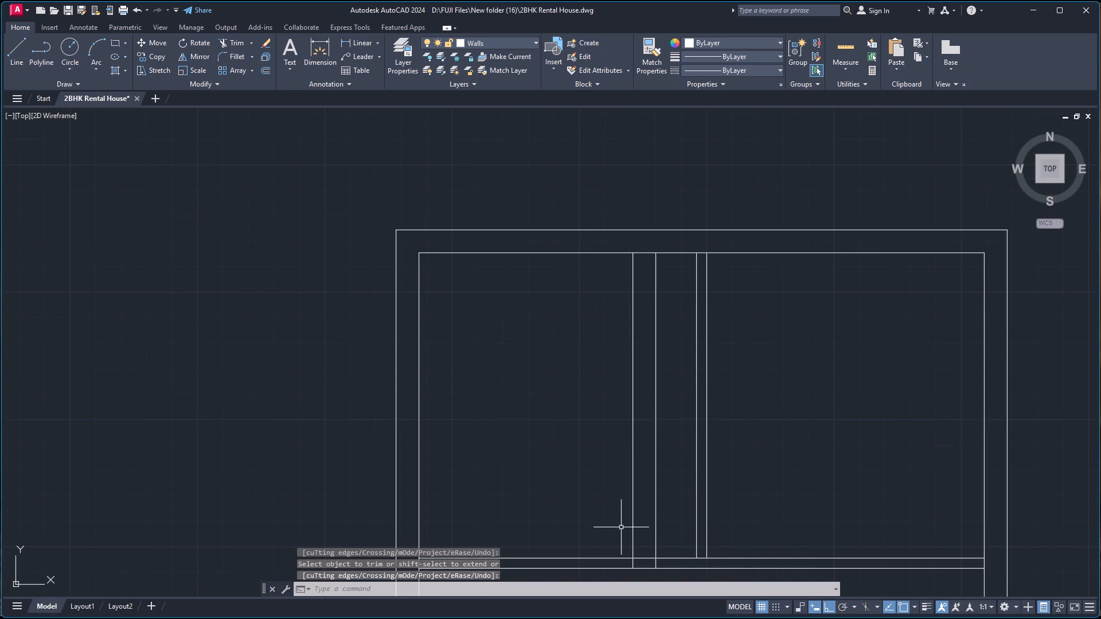
Delete the two leftover vertical wall lines in the upper-left room.
{"action": "left_click", "coordinate": [668, 463]}
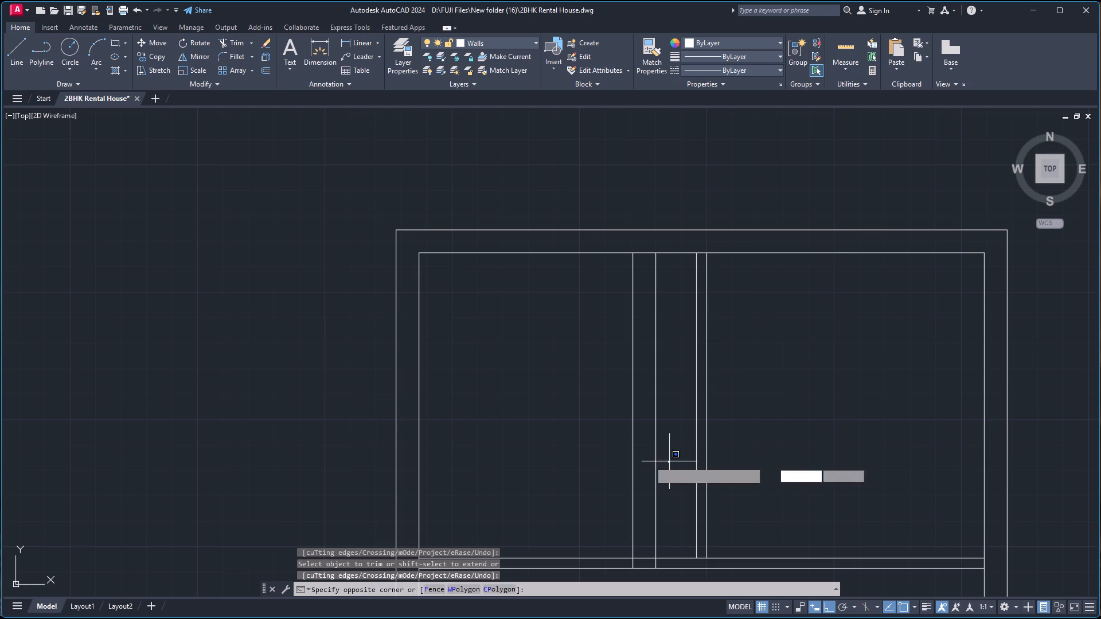
{"action": "left_click", "coordinate": [606, 468]}
{"action": "key", "text": "Delete"}
Draw a 20' horizontal line joining the bottom ends of the left and right outer wall lines.
{"action": "scroll", "coordinate": [653, 453], "scroll_direction": "down", "scroll_amount": 5}
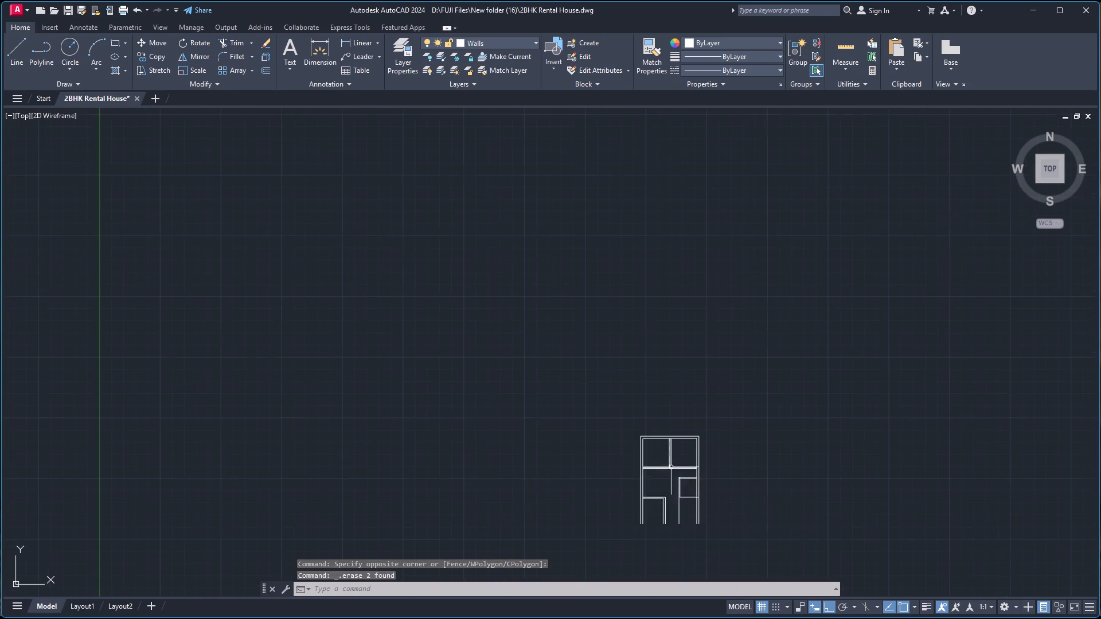
{"action": "scroll", "coordinate": [686, 507], "scroll_direction": "up", "scroll_amount": 4}
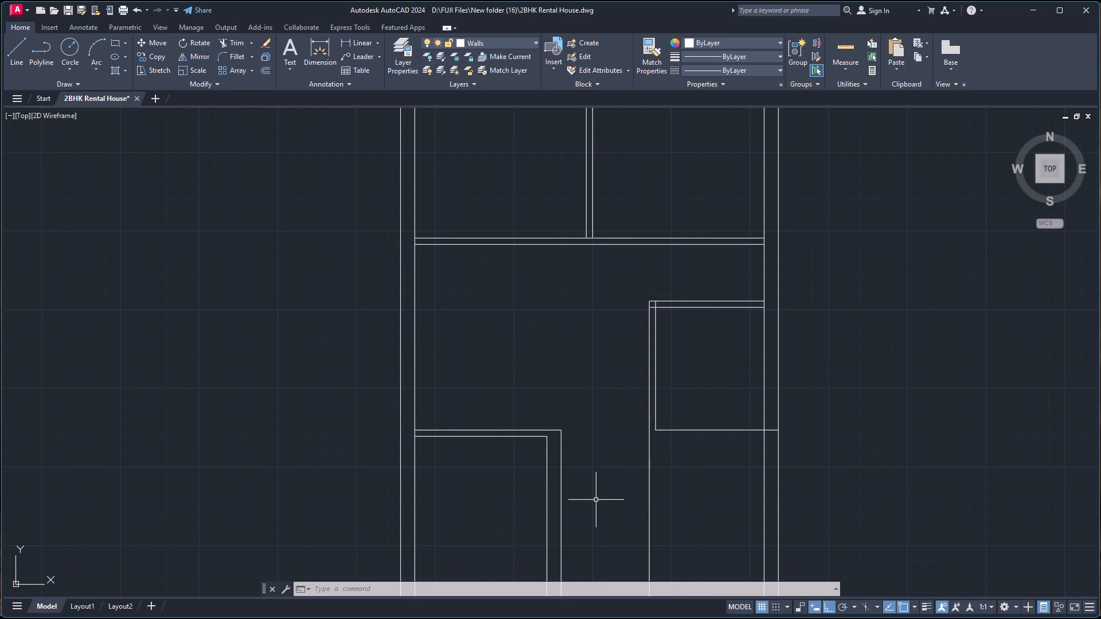
{"action": "scroll", "coordinate": [608, 495], "scroll_direction": "down", "scroll_amount": 2}
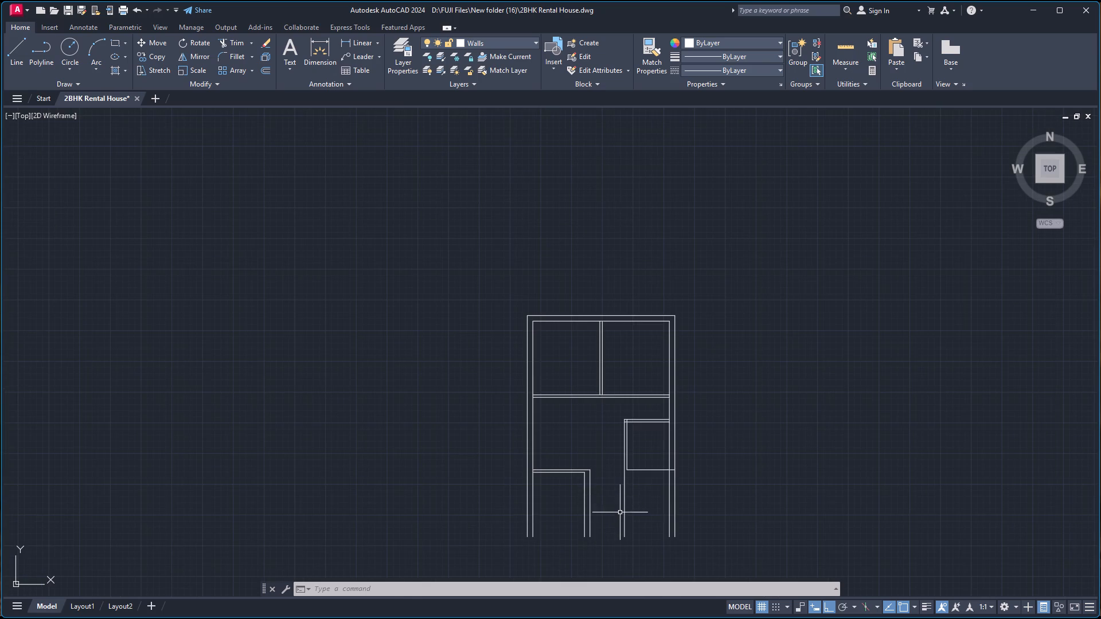
{"action": "scroll", "coordinate": [623, 520], "scroll_direction": "up", "scroll_amount": 2}
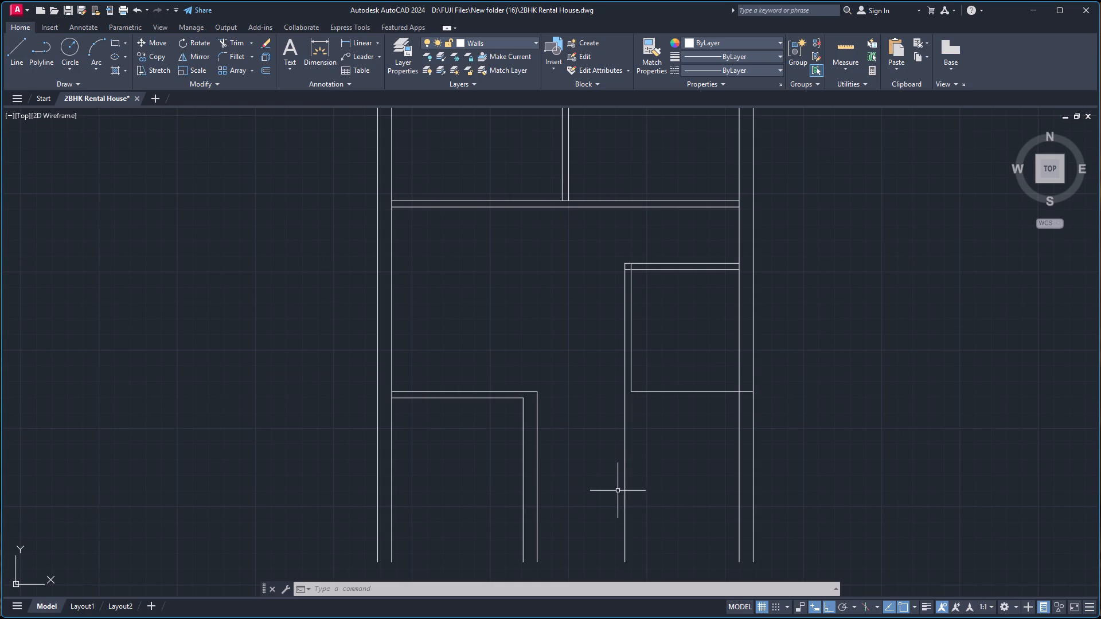
{"action": "scroll", "coordinate": [626, 497], "scroll_direction": "down", "scroll_amount": 2}
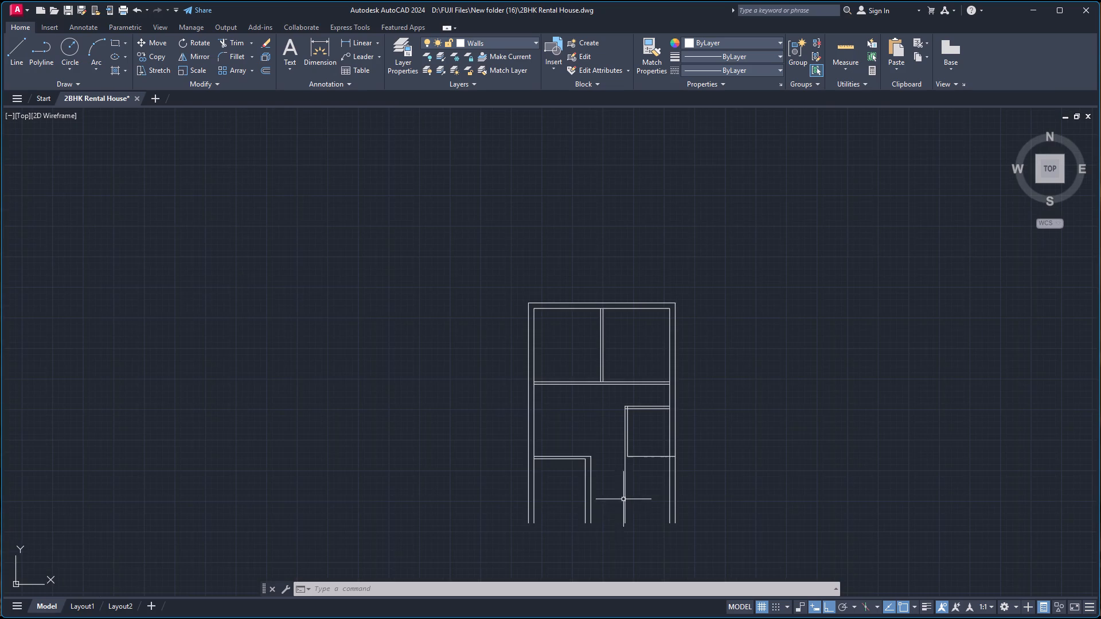
{"action": "scroll", "coordinate": [604, 528], "scroll_direction": "up", "scroll_amount": 2}
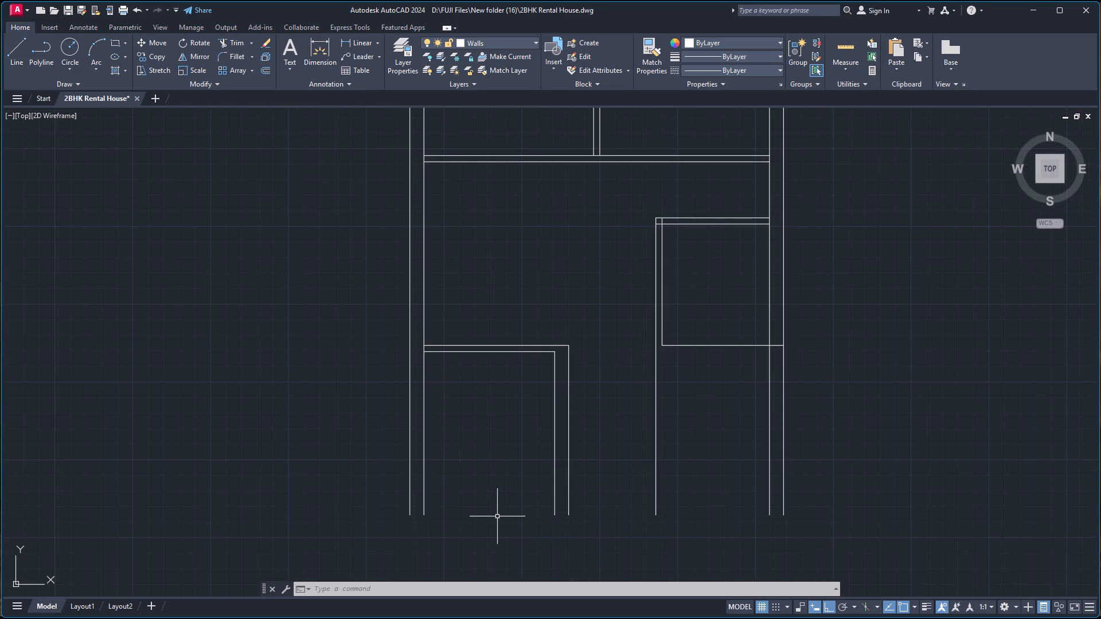
{"action": "key", "text": "l"}
{"action": "key", "text": "Return"}
{"action": "left_click", "coordinate": [412, 516]}
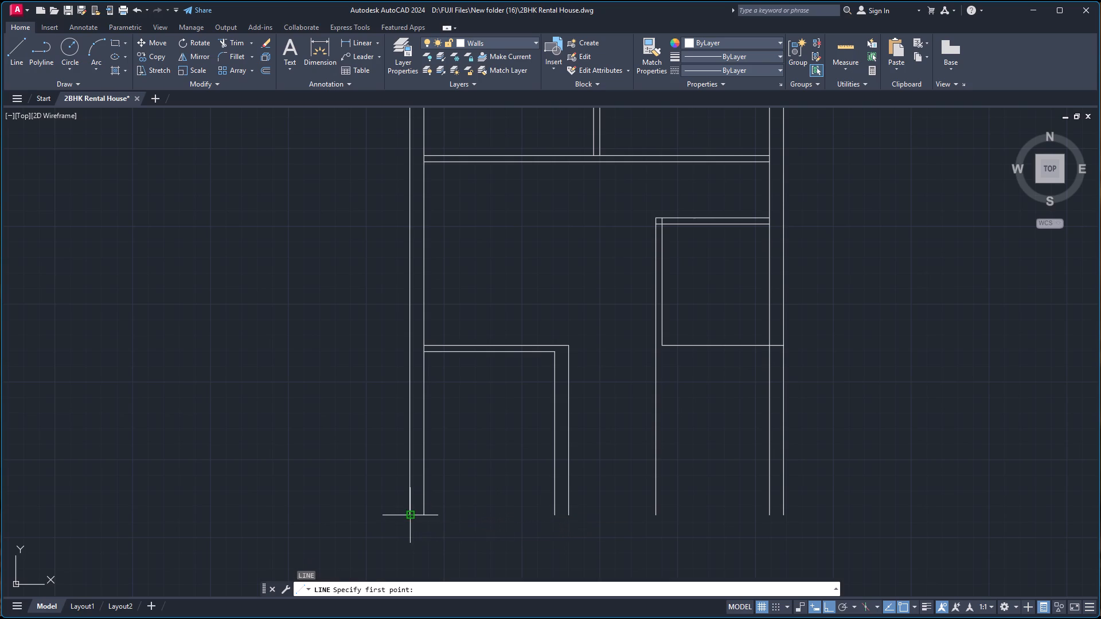
{"action": "left_click", "coordinate": [786, 516]}
{"action": "key", "text": "space"}
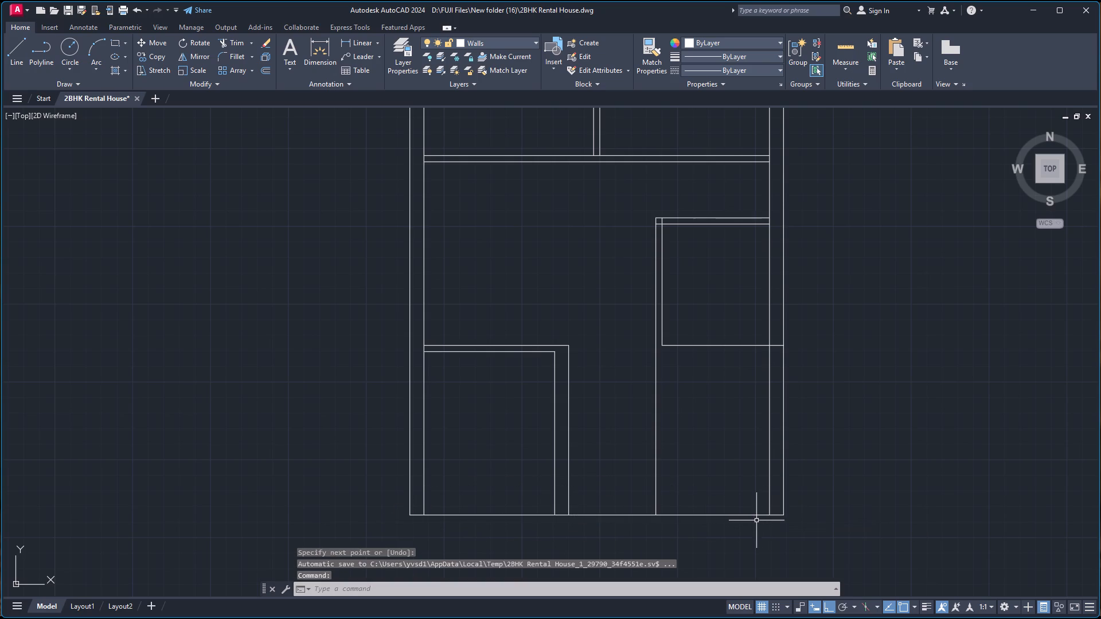
Offset the bottom closing line 9" upward to form the bottom wall's thickness.
{"action": "key", "text": "o"}
{"action": "key", "text": "Return"}
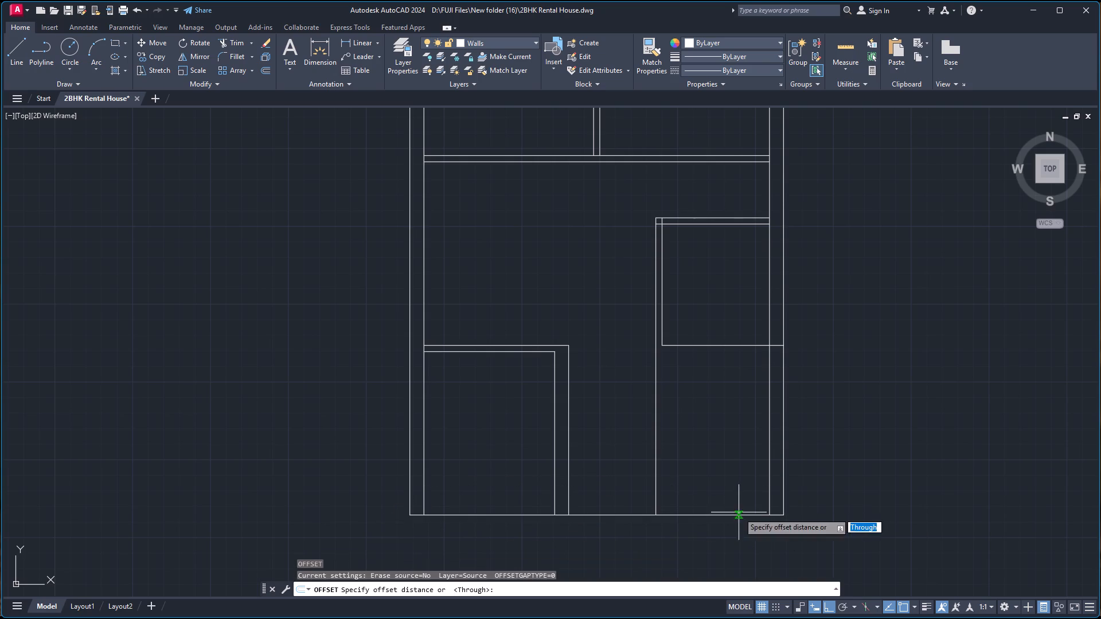
{"action": "key", "text": "Return"}
{"action": "left_click", "coordinate": [629, 514]}
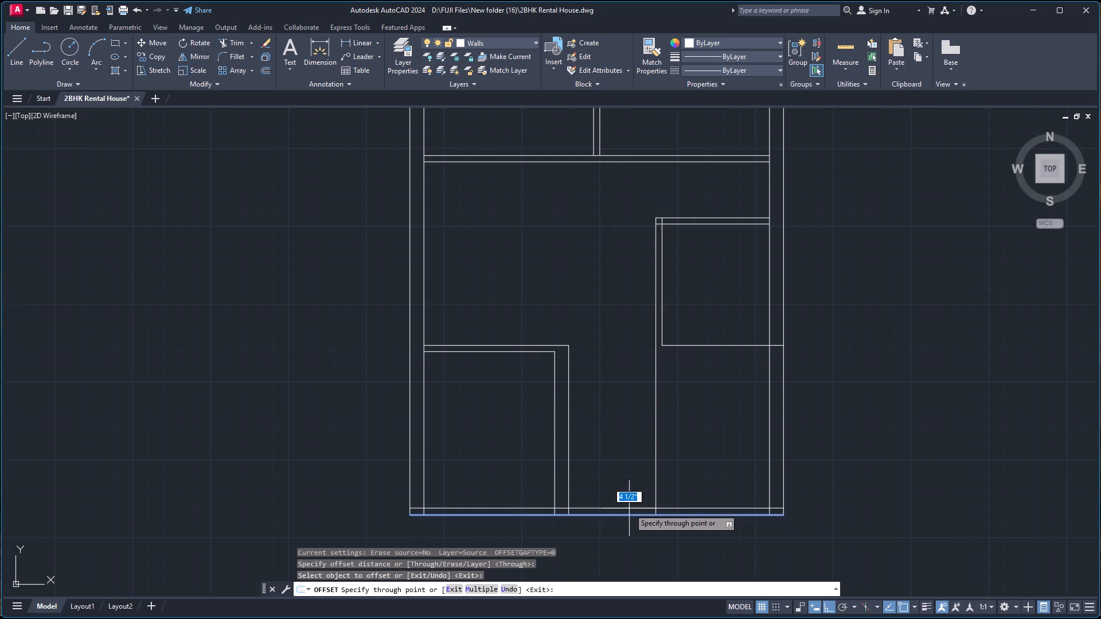
{"action": "key", "text": "9"}
{"action": "key", "text": "Return"}
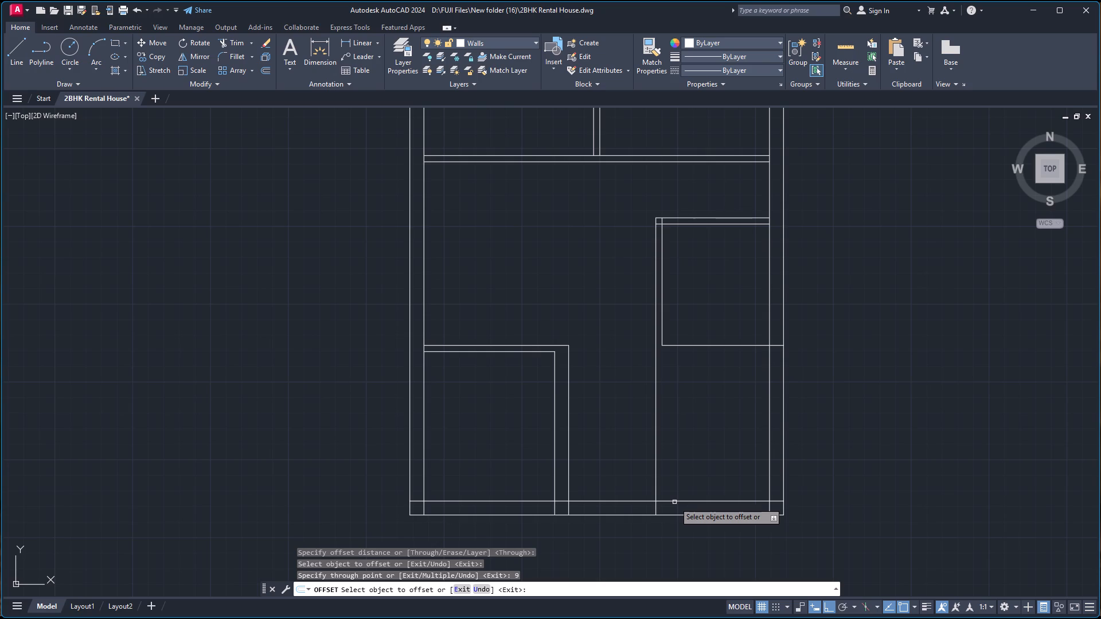
Offset the bottom line of the small right-hand room 9" downward and end the offset.
{"action": "left_click", "coordinate": [697, 346]}
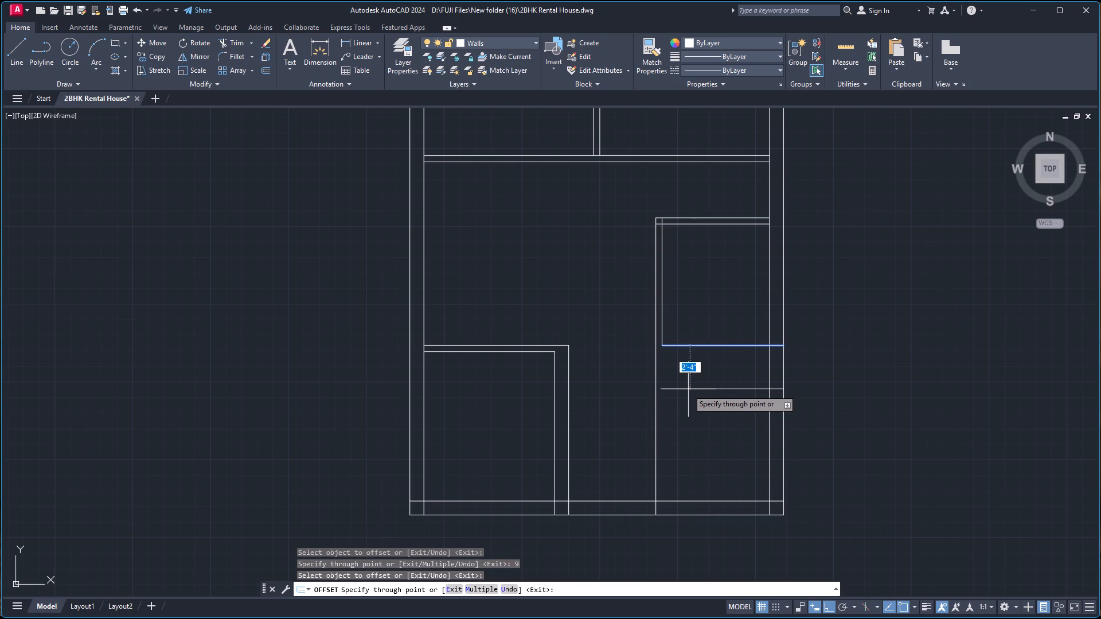
{"action": "key", "text": "9"}
{"action": "key", "text": "Return"}
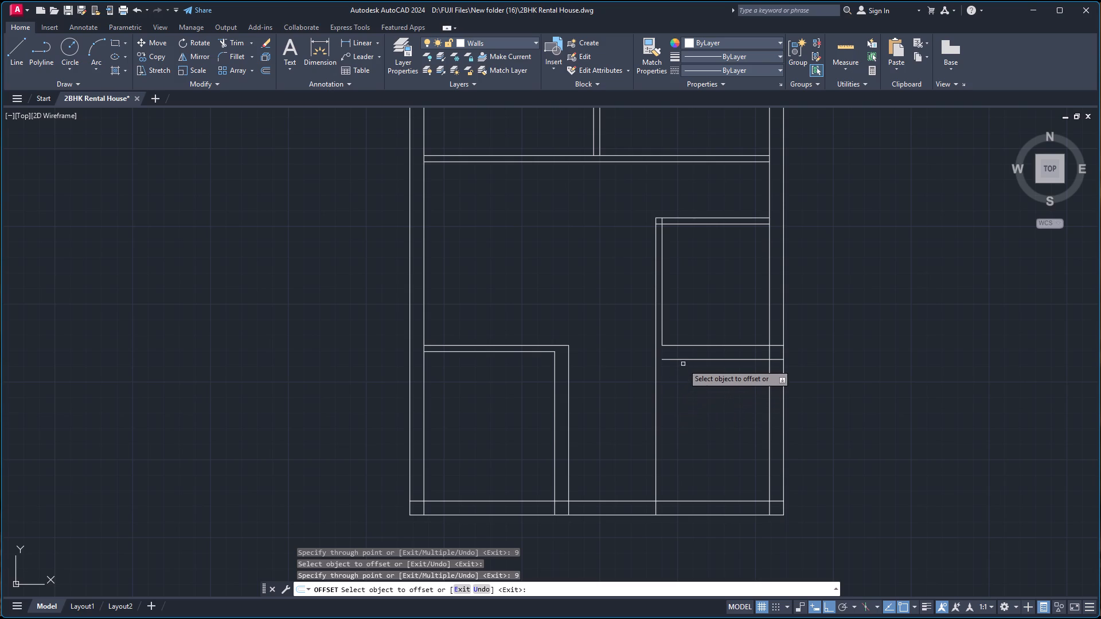
{"action": "key", "text": "space"}
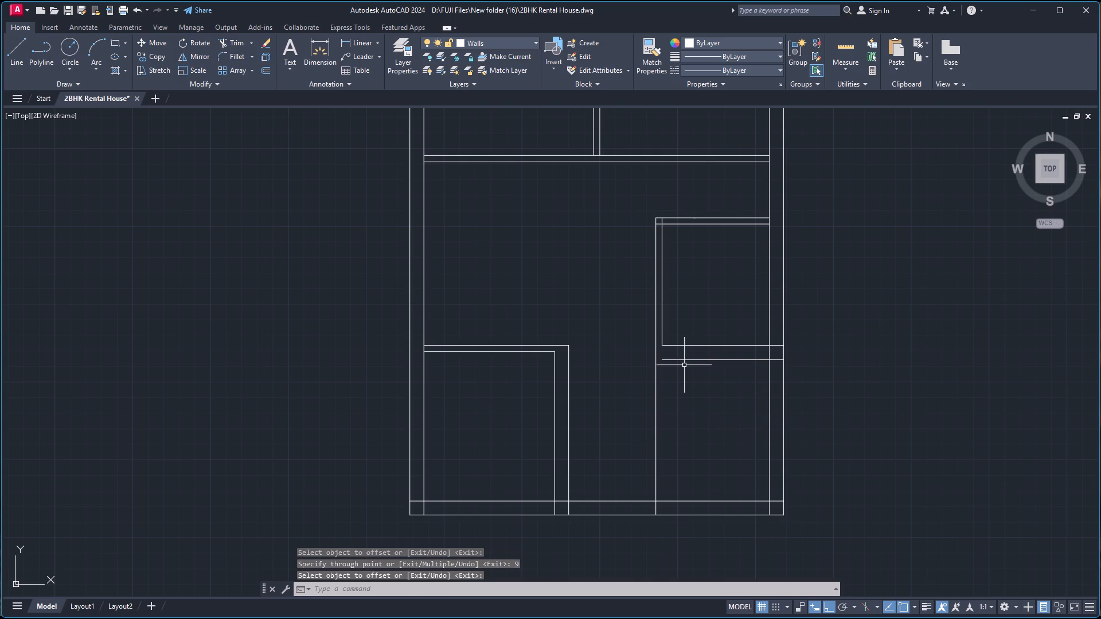
Extend the new offset line below the small right-hand room leftward to the lower-left room's outer wall line.
{"action": "key", "text": "e"}
{"action": "key", "text": "x"}
{"action": "key", "text": "Return"}
{"action": "left_click", "coordinate": [688, 361]}
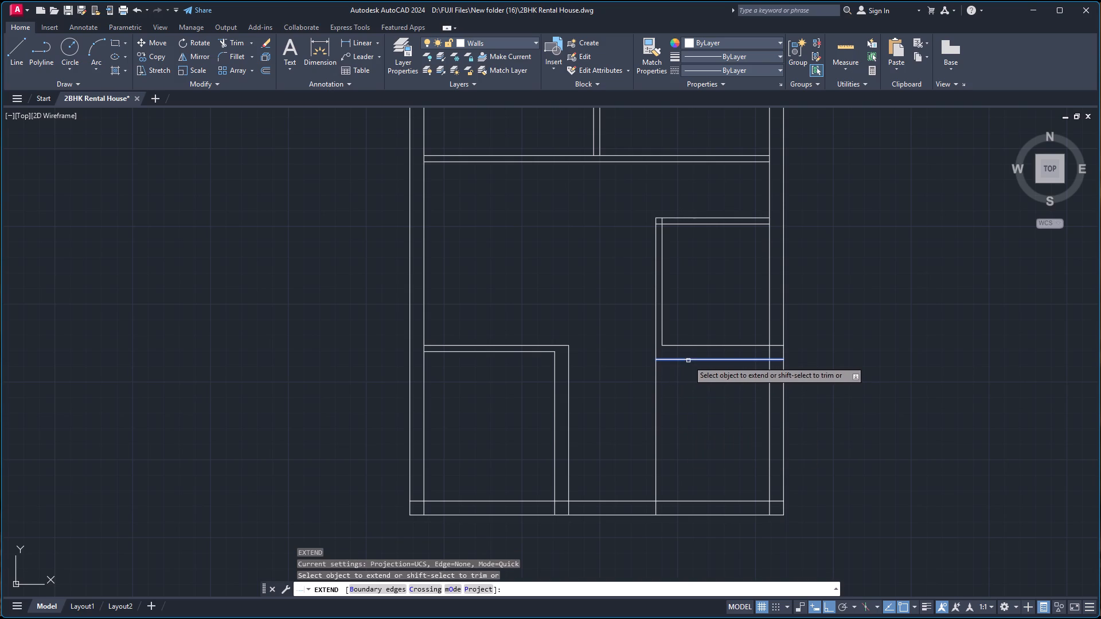
{"action": "left_click", "coordinate": [681, 359]}
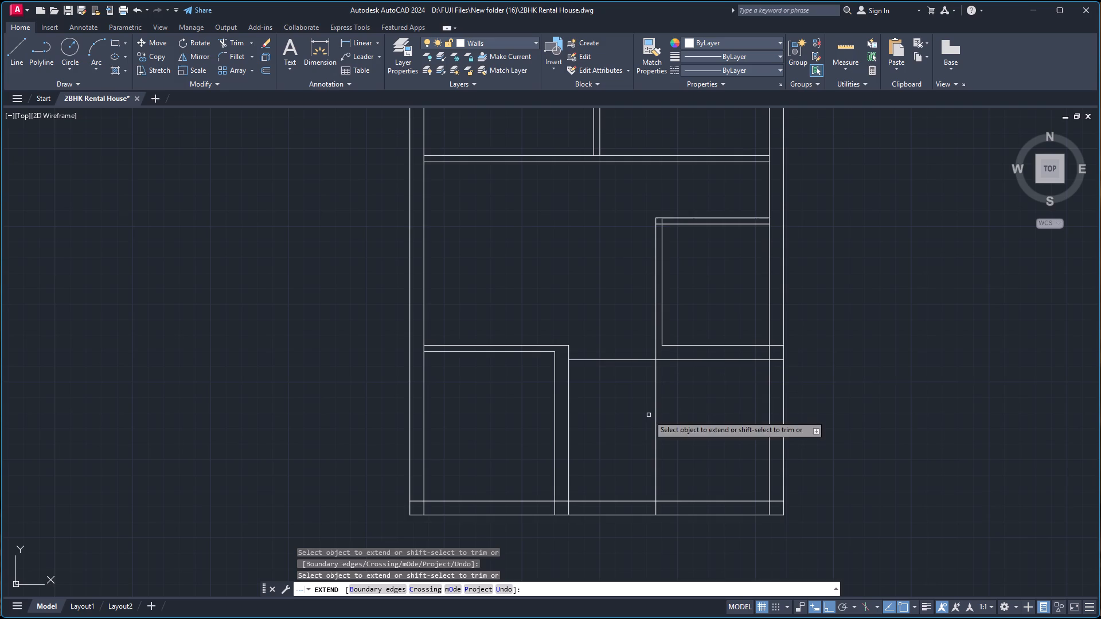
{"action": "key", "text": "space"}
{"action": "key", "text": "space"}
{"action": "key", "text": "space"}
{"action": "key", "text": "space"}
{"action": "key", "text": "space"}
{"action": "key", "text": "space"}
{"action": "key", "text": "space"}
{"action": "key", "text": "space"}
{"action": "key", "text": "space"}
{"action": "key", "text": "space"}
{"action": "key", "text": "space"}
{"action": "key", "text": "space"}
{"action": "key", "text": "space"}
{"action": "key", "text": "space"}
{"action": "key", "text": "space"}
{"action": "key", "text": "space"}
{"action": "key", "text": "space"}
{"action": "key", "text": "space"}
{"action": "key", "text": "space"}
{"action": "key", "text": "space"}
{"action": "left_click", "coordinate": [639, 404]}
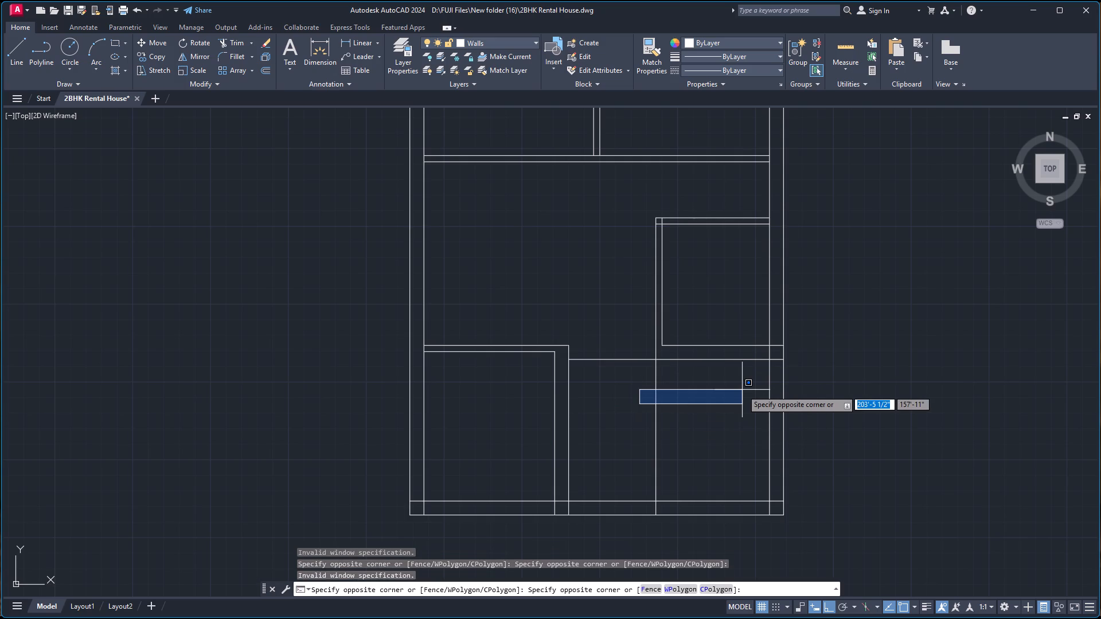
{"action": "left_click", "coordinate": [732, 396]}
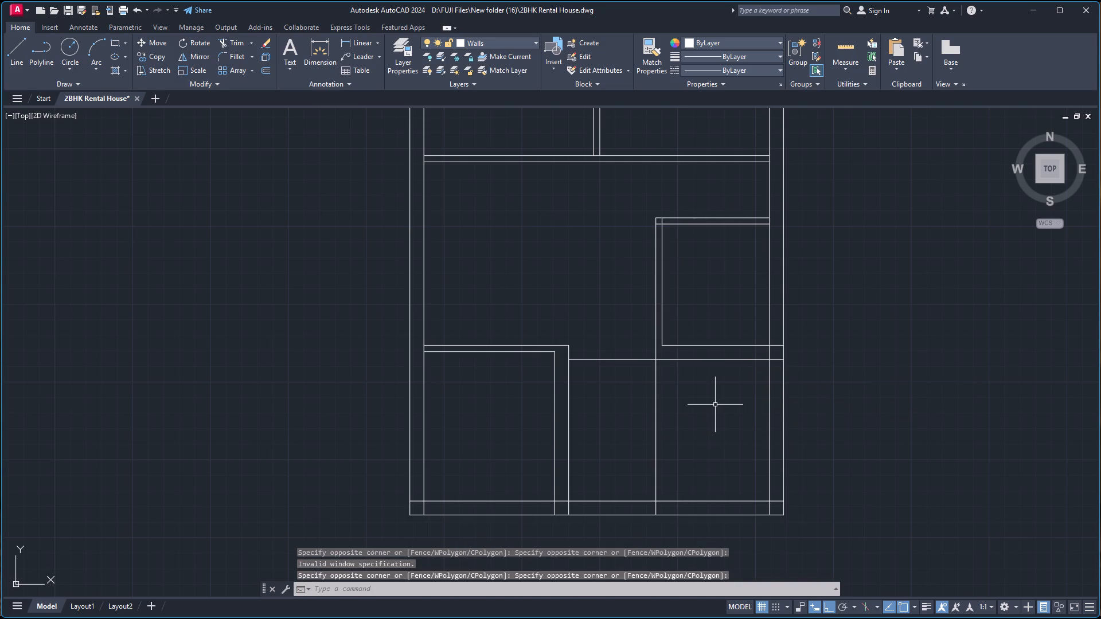
Trim away the vertical line running below the small right-hand room, including its stub inside the bottom wall.
{"action": "key", "text": "space"}
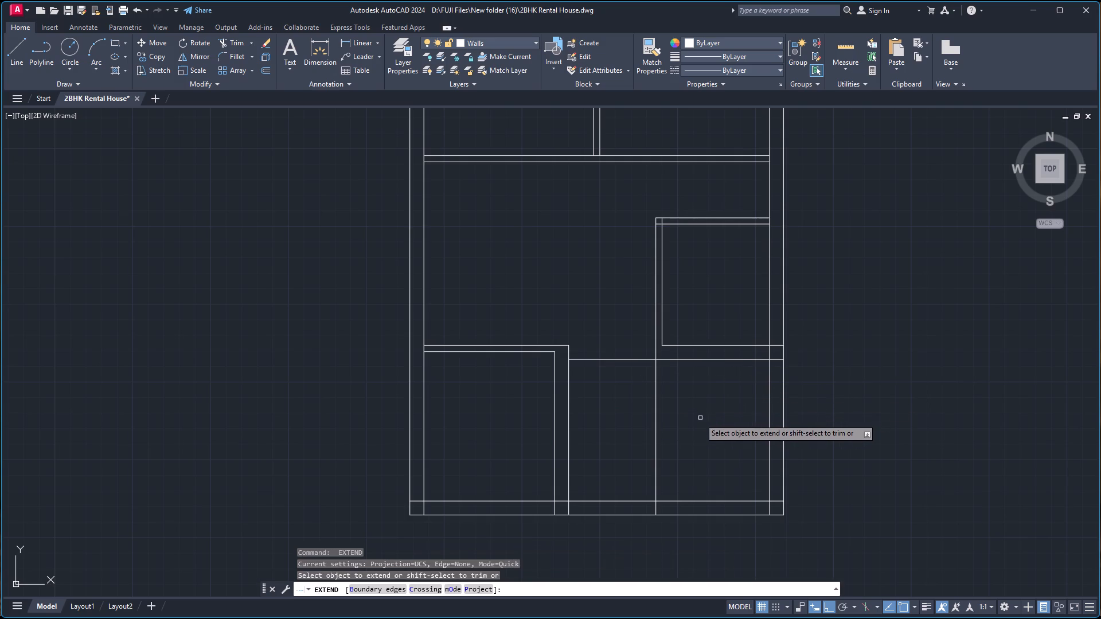
{"action": "left_click", "coordinate": [707, 415], "text": "shift"}
{"action": "left_click", "coordinate": [624, 421], "text": "shift"}
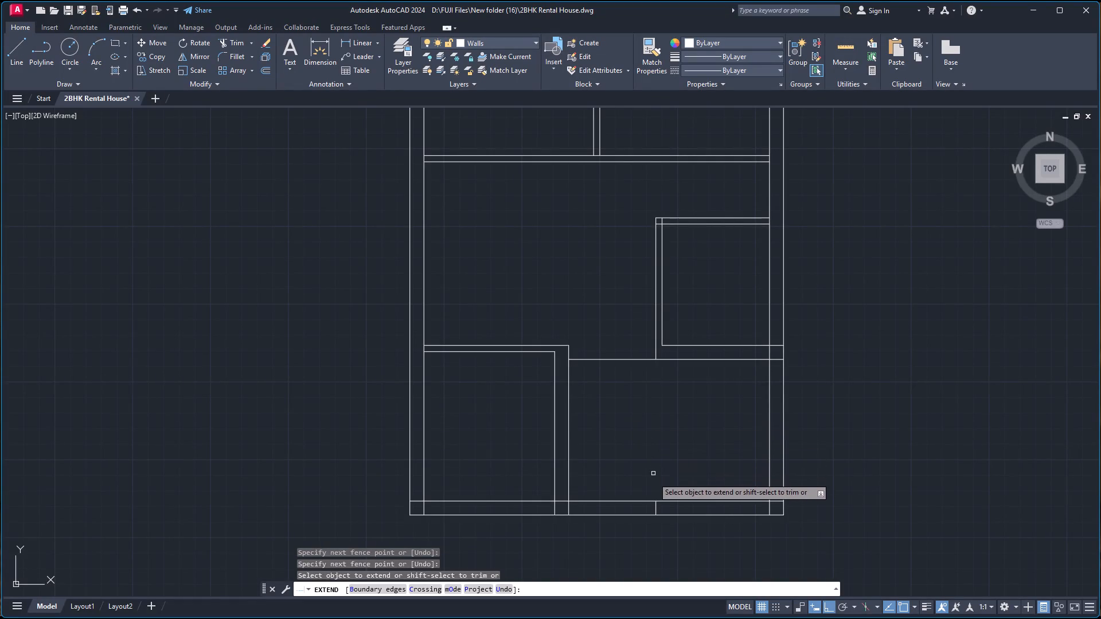
{"action": "scroll", "coordinate": [653, 490], "scroll_direction": "up", "scroll_amount": 3}
{"action": "left_click", "coordinate": [641, 540]}
{"action": "left_click", "coordinate": [689, 534]}
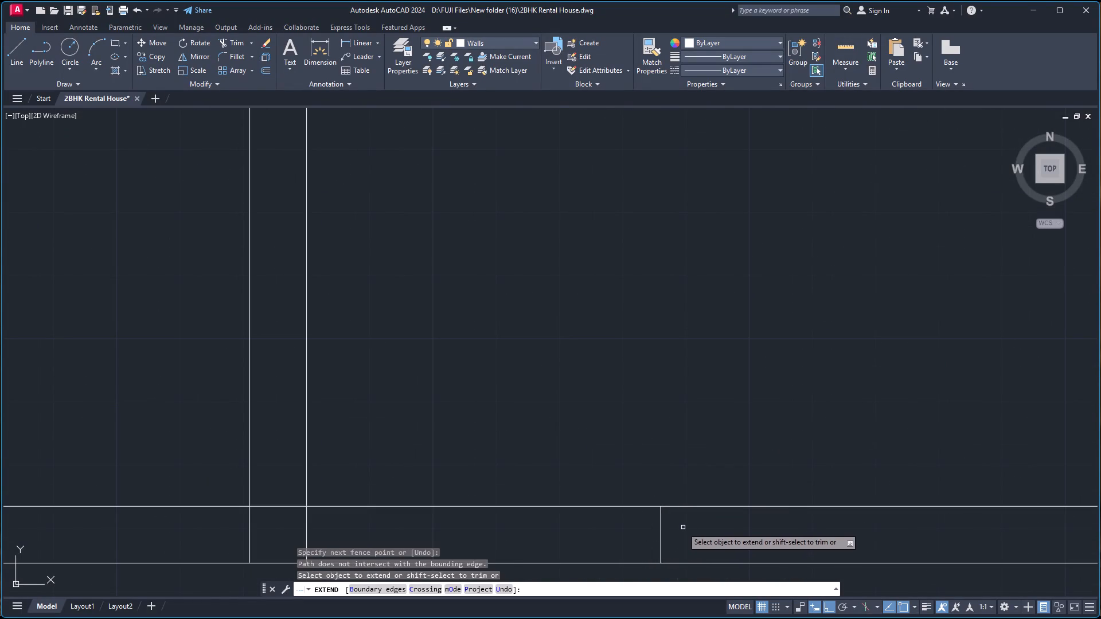
{"action": "left_click", "coordinate": [638, 529], "text": "shift"}
{"action": "left_click", "coordinate": [684, 528], "text": "shift"}
Trim the crossing inner line ends at the upper-left corner of the small right-hand room.
{"action": "scroll", "coordinate": [650, 339], "scroll_direction": "down", "scroll_amount": 4}
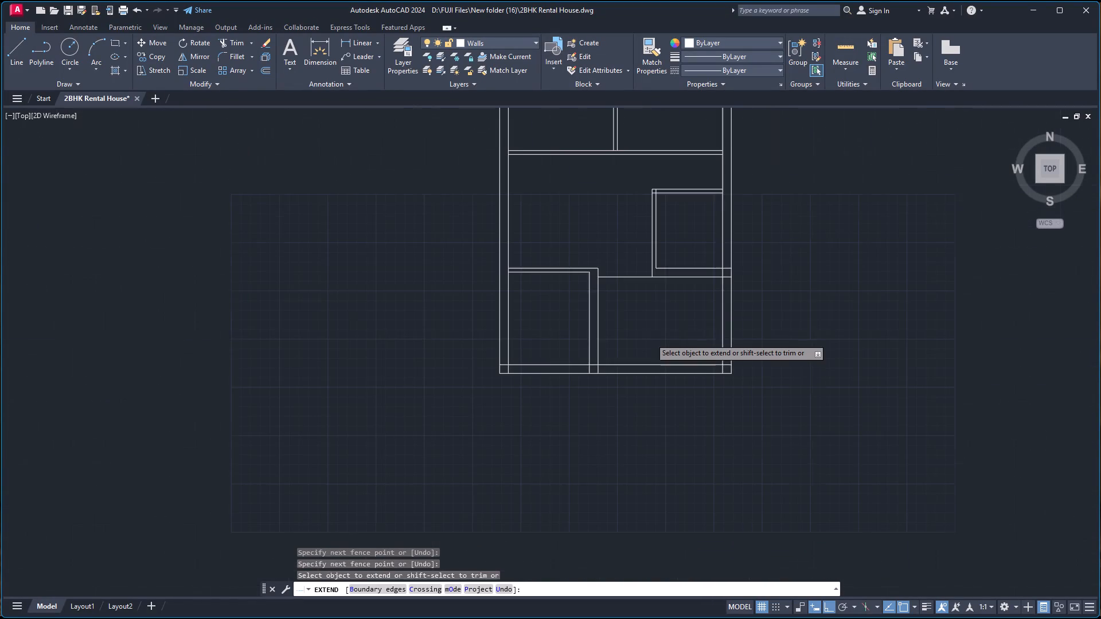
{"action": "scroll", "coordinate": [637, 217], "scroll_direction": "up", "scroll_amount": 2}
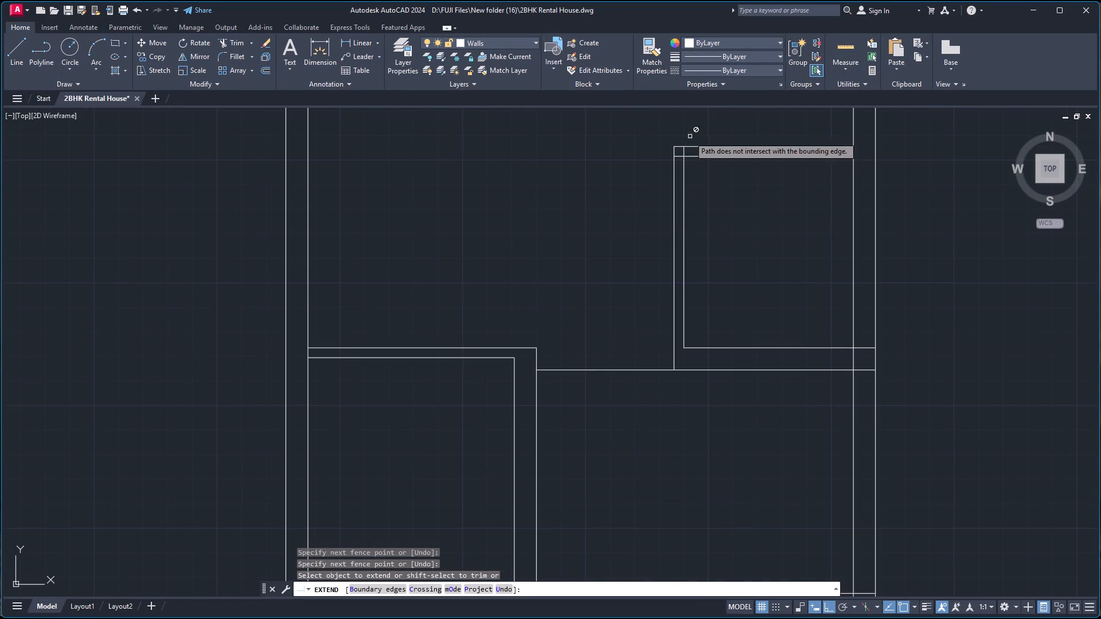
{"action": "scroll", "coordinate": [673, 149], "scroll_direction": "up", "scroll_amount": 3}
{"action": "left_click", "coordinate": [726, 151], "text": "shift"}
{"action": "left_click", "coordinate": [689, 183], "text": "shift"}
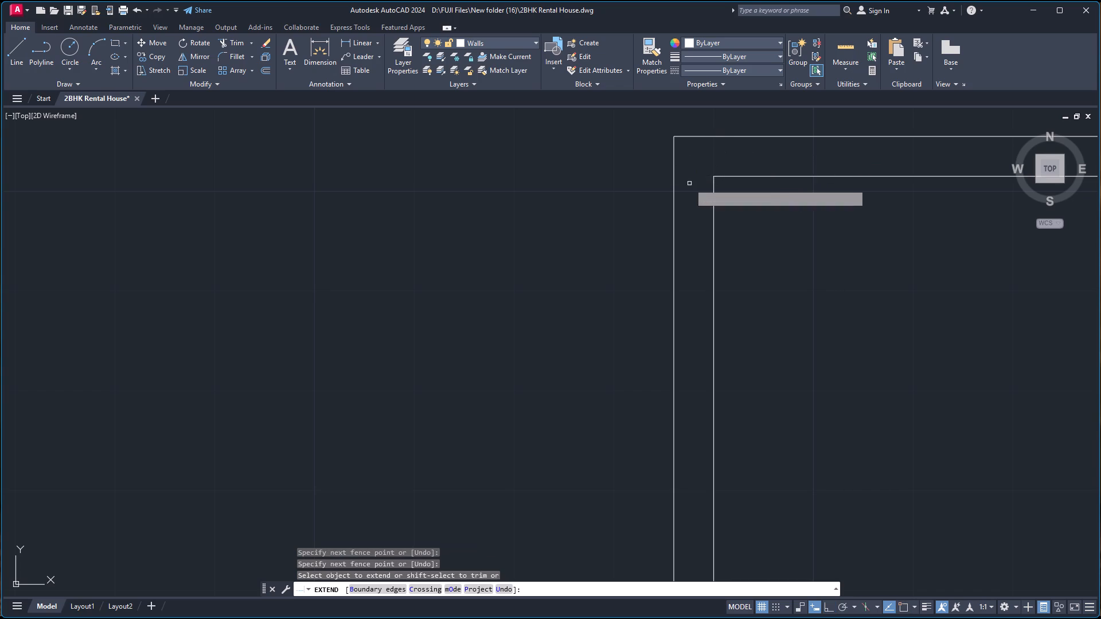
Trim the two horizontal lines below the small right-hand room where they cross the right outer wall.
{"action": "scroll", "coordinate": [706, 177], "scroll_direction": "down", "scroll_amount": 4}
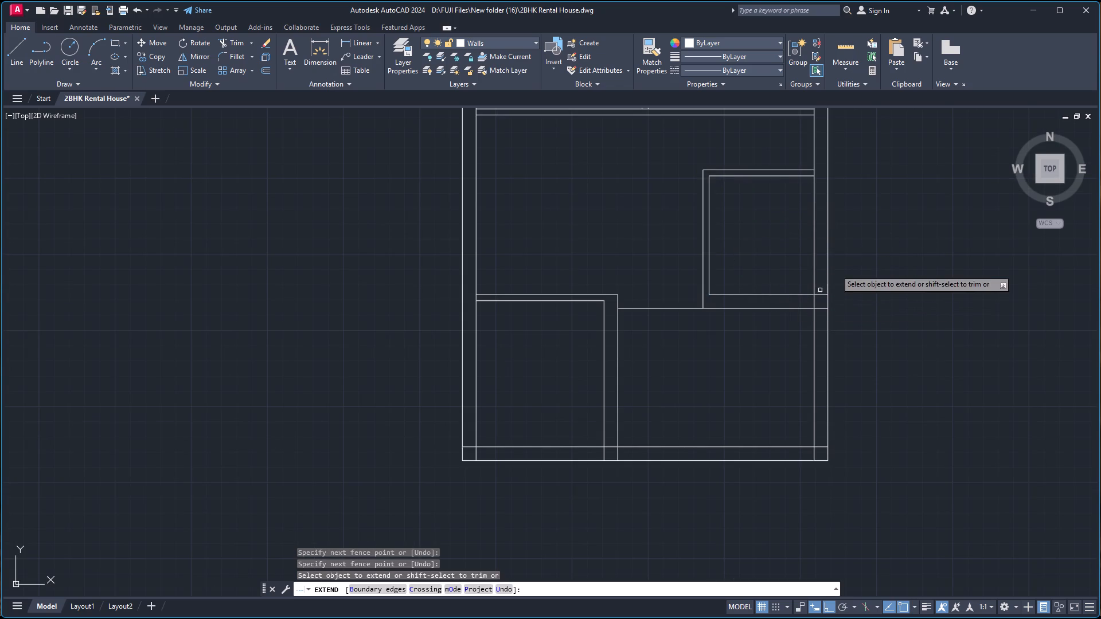
{"action": "left_click", "coordinate": [821, 292], "text": "shift"}
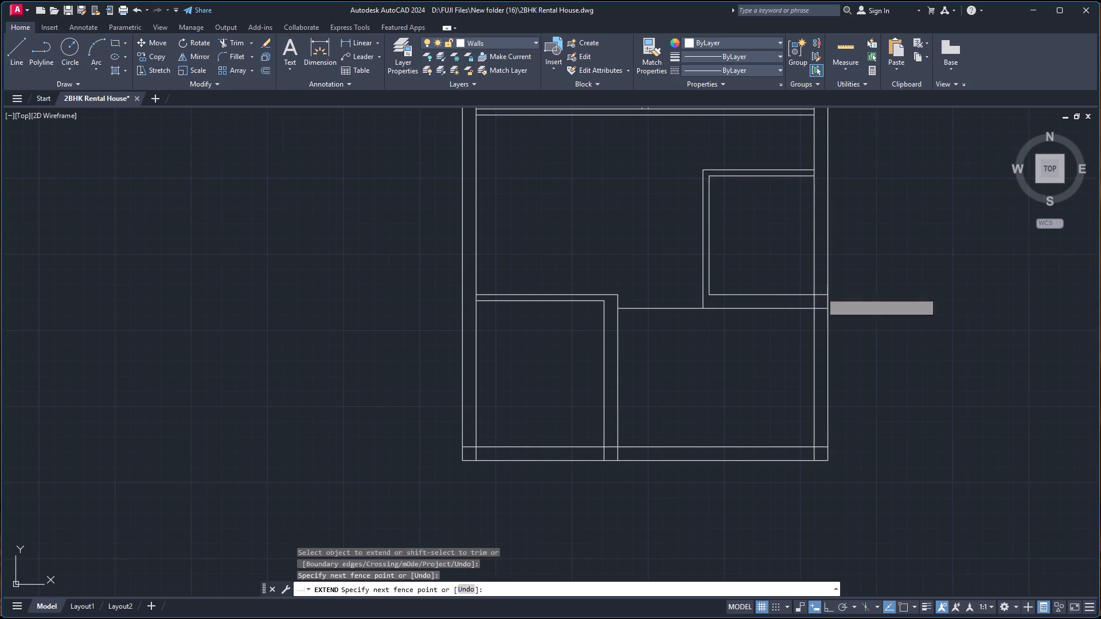
{"action": "left_click", "coordinate": [822, 312], "text": "shift"}
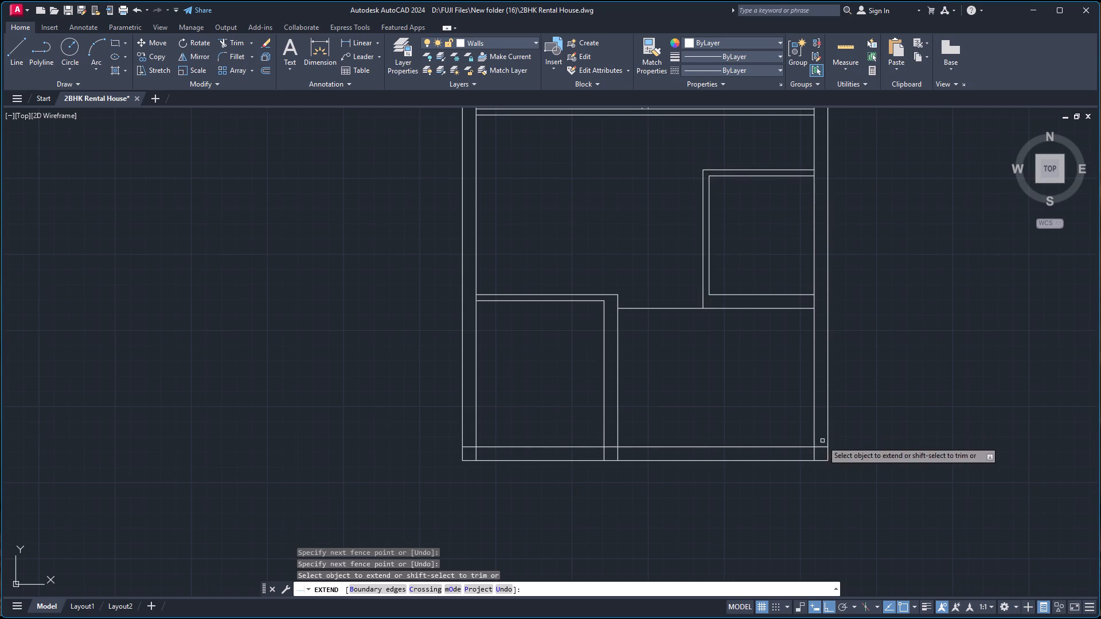
Trim the crossing inner wall line ends at the plan's bottom-right and bottom-left outer corners.
{"action": "left_click", "coordinate": [822, 441]}
{"action": "left_click", "coordinate": [810, 459], "text": "shift"}
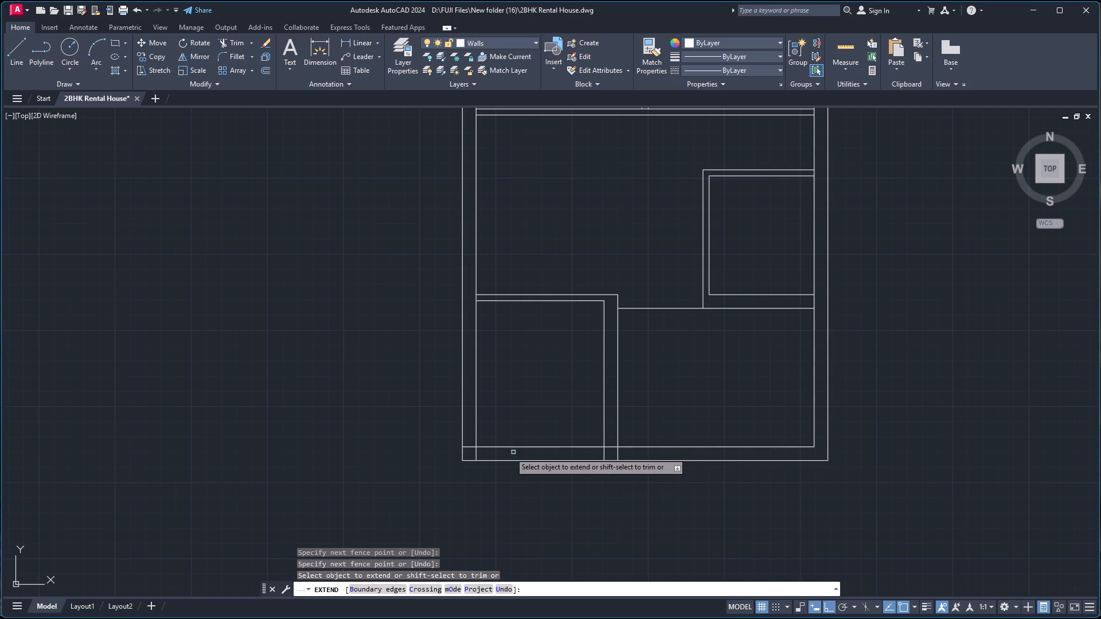
{"action": "left_click", "coordinate": [471, 448], "text": "shift"}
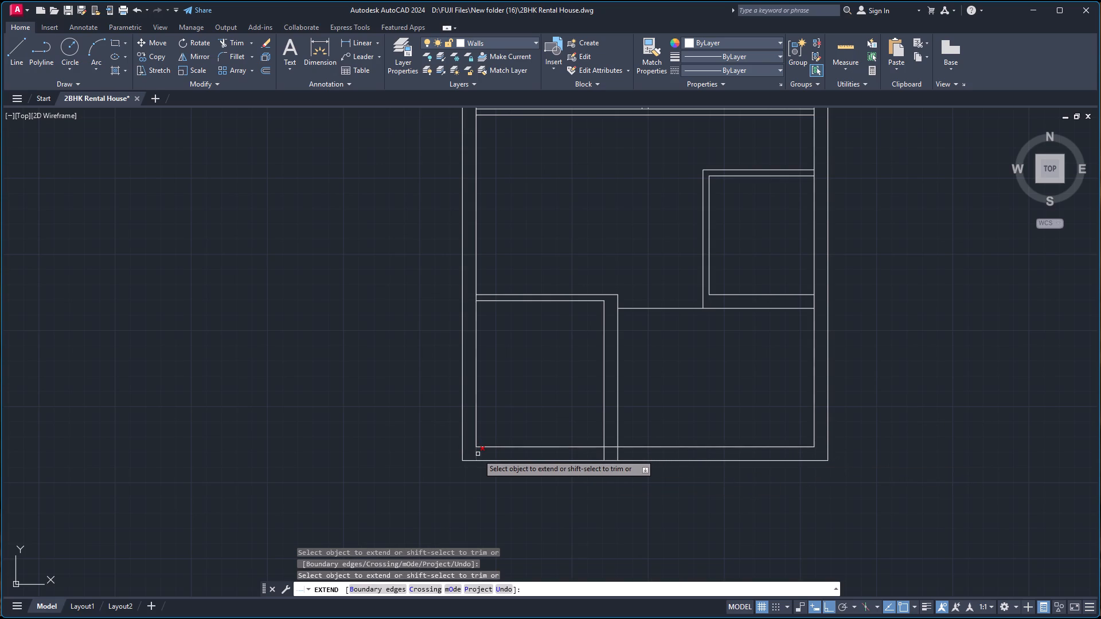
{"action": "left_click", "coordinate": [478, 454], "text": "shift"}
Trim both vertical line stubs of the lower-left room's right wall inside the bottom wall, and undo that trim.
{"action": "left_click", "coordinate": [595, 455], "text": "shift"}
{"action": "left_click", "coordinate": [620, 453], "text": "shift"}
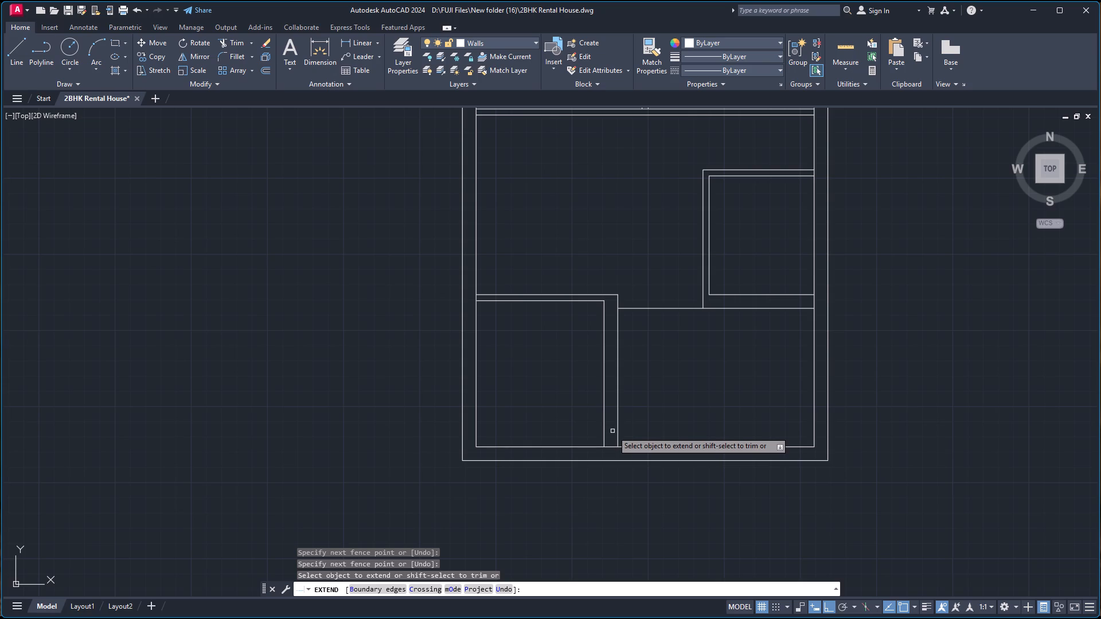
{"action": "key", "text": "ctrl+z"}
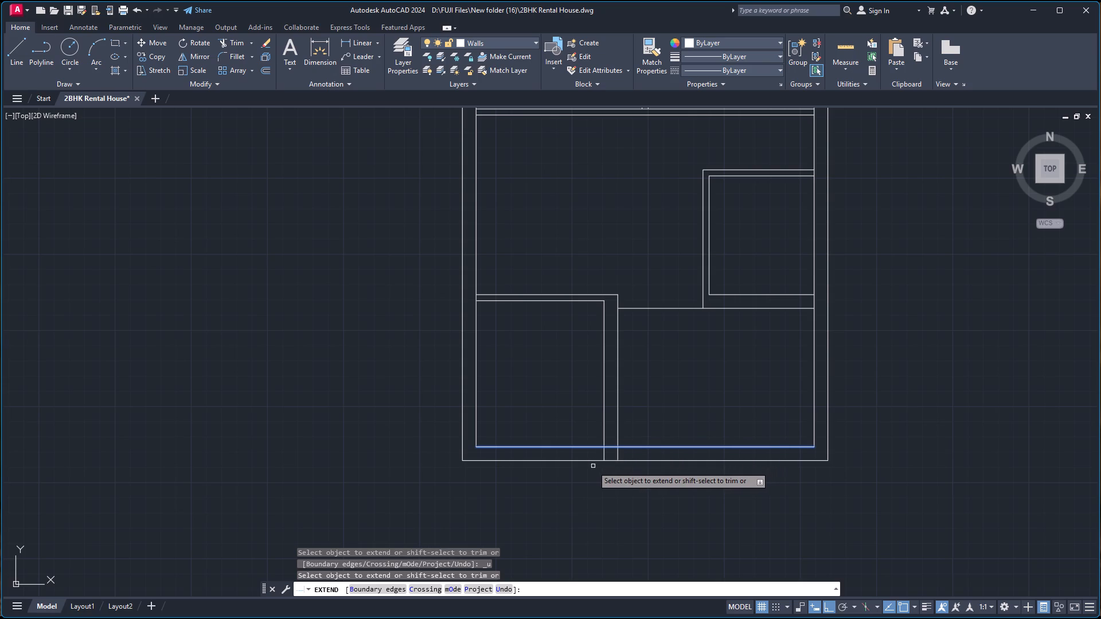
Trim only the inner vertical line of the lower-left room's right wall inside the bottom wall.
{"action": "left_click", "coordinate": [604, 455], "text": "shift"}
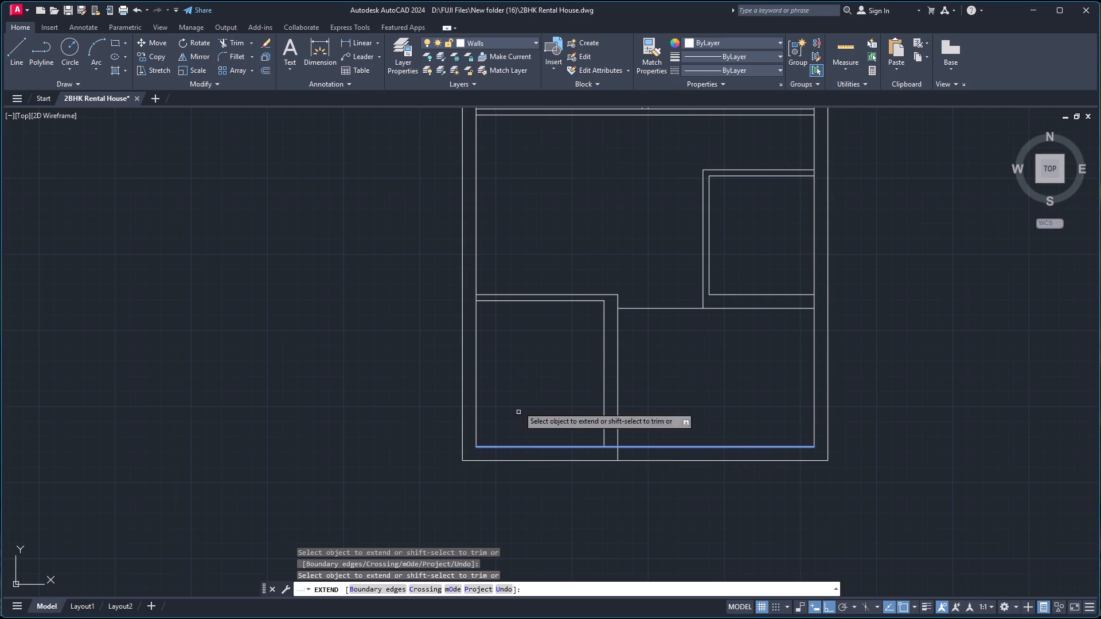
Extend the small right-hand room's bottom line leftward to the lower-left room's wall corner, trimming the piece inside the small room's left wall.
{"action": "scroll", "coordinate": [698, 320], "scroll_direction": "down", "scroll_amount": 2}
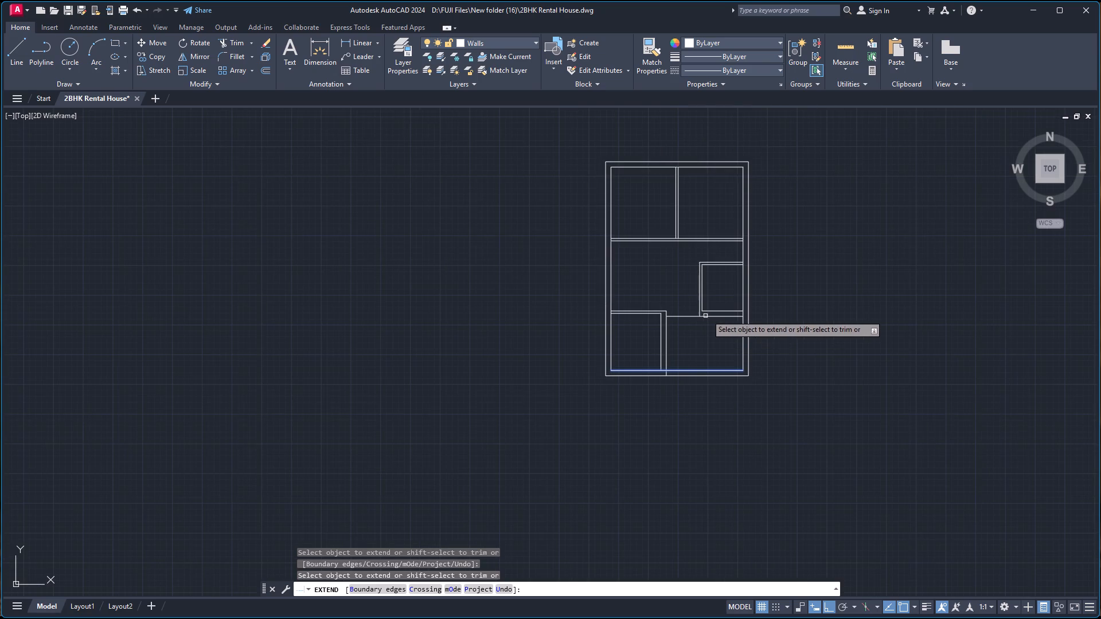
{"action": "scroll", "coordinate": [696, 272], "scroll_direction": "up", "scroll_amount": 2}
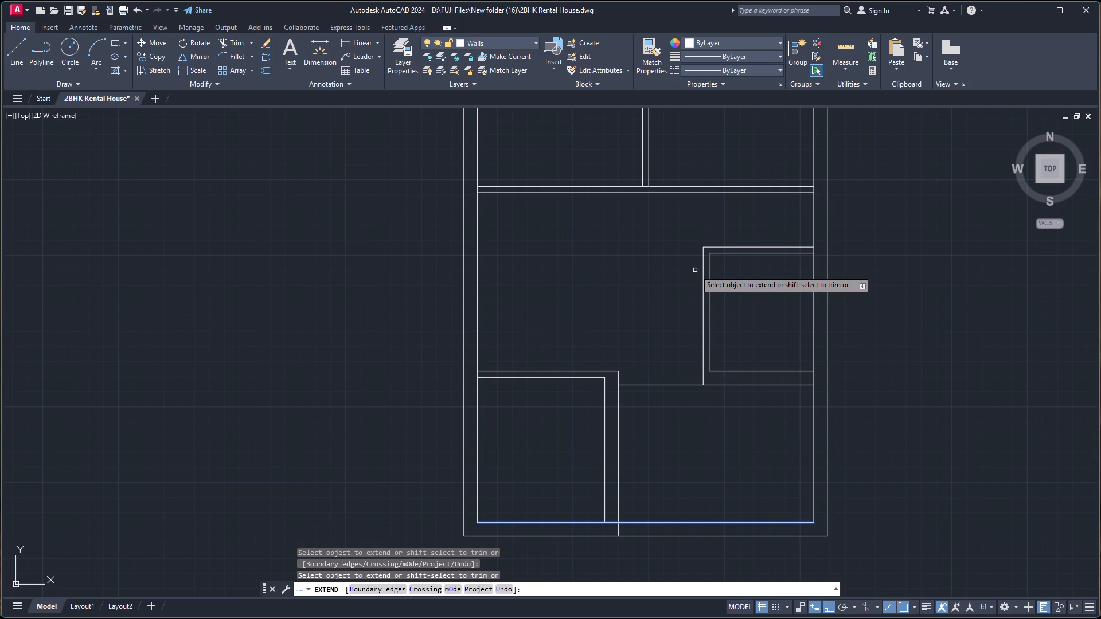
{"action": "left_click", "coordinate": [734, 373]}
{"action": "left_click", "coordinate": [729, 372]}
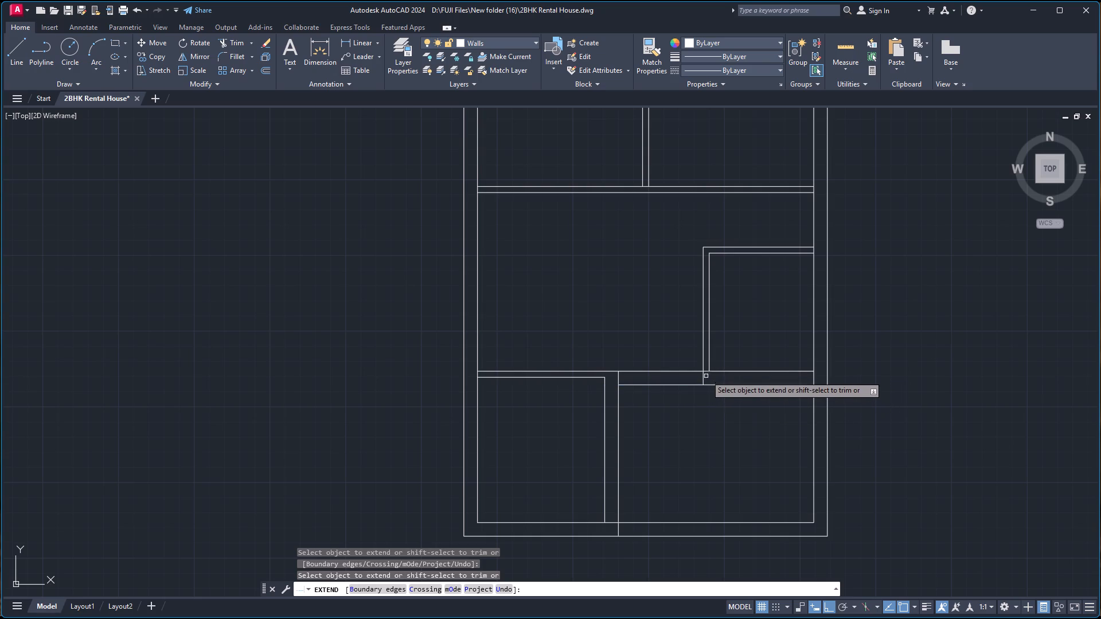
{"action": "left_click", "coordinate": [707, 373], "text": "shift"}
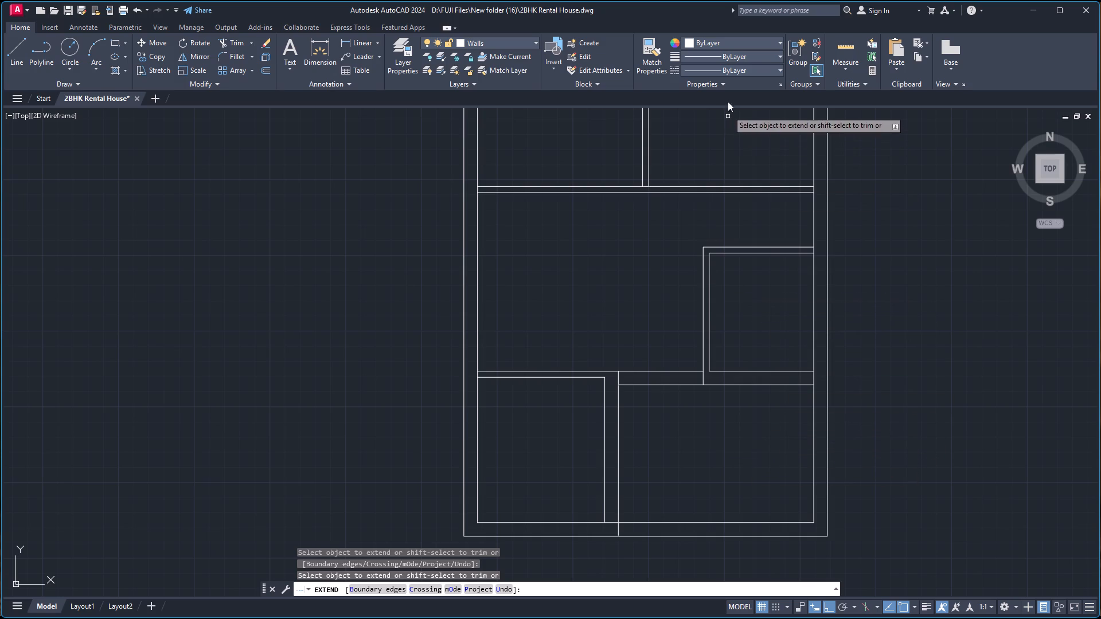
{"action": "key", "text": "Escape"}
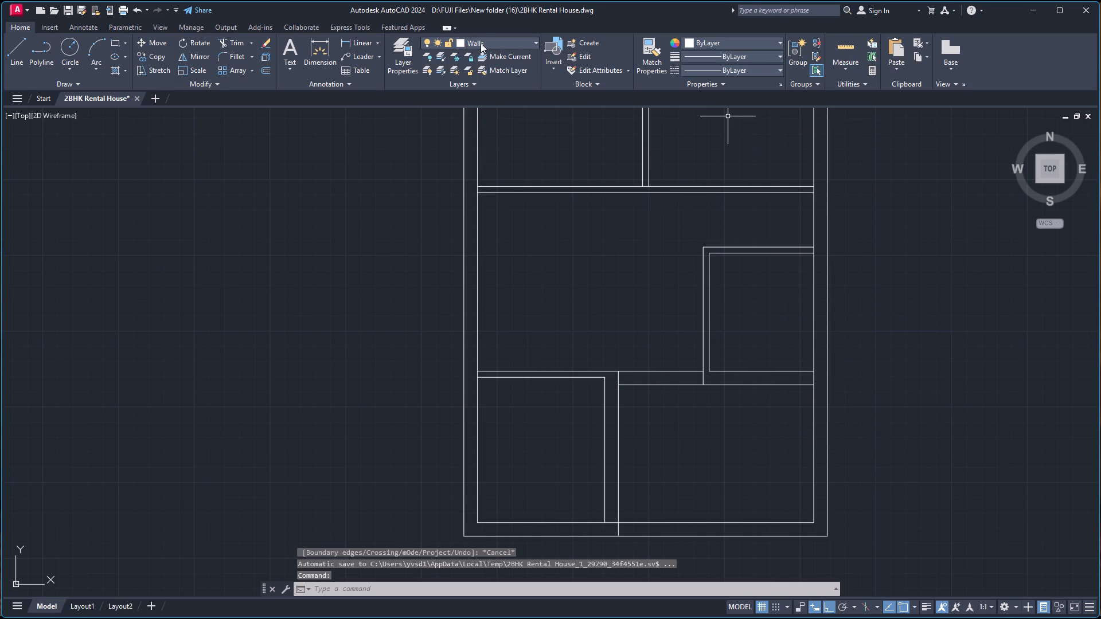
Check the clear widths and lengths of the rooms across the plan with Quick Measure.
{"action": "left_click", "coordinate": [835, 47]}
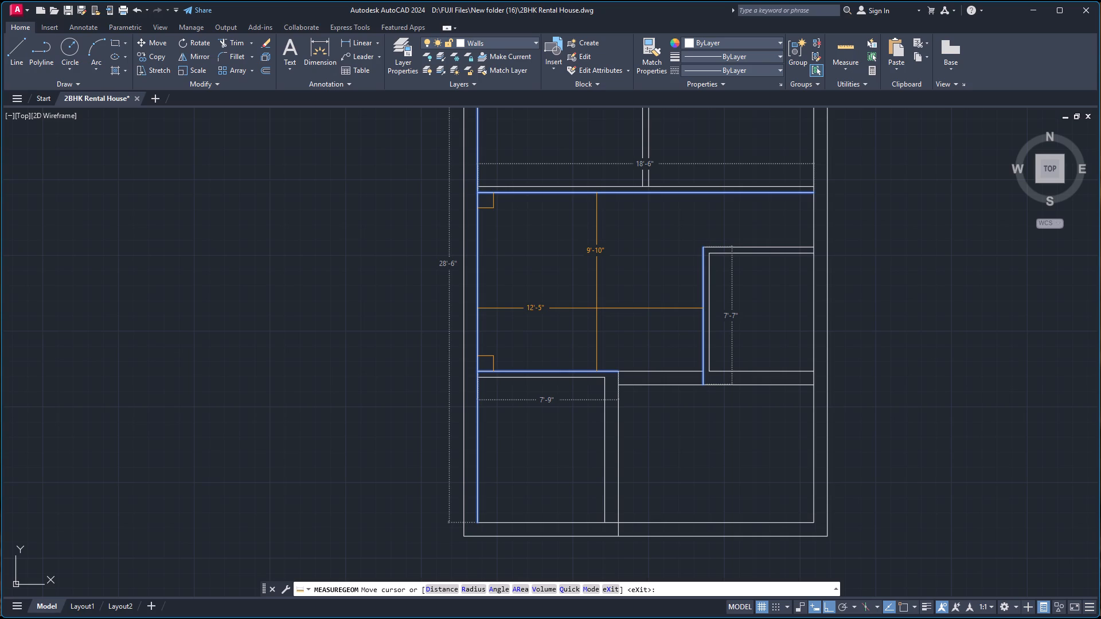
{"action": "scroll", "coordinate": [582, 120], "scroll_direction": "down", "scroll_amount": 1}
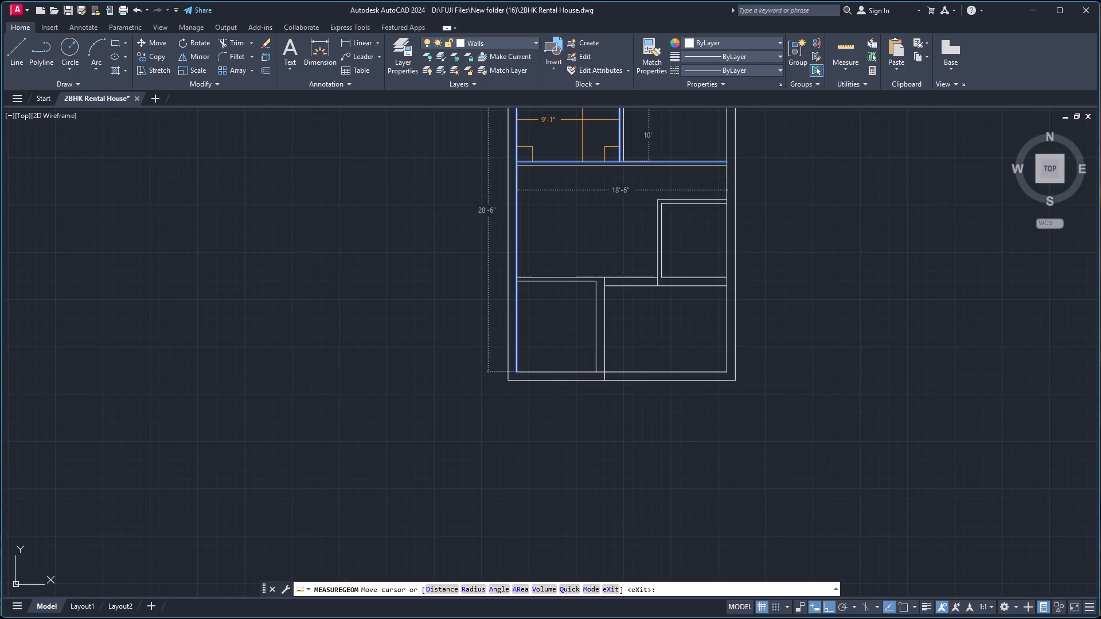
{"action": "scroll", "coordinate": [582, 120], "scroll_direction": "down", "scroll_amount": 4}
{"action": "scroll", "coordinate": [624, 160], "scroll_direction": "down", "scroll_amount": 4}
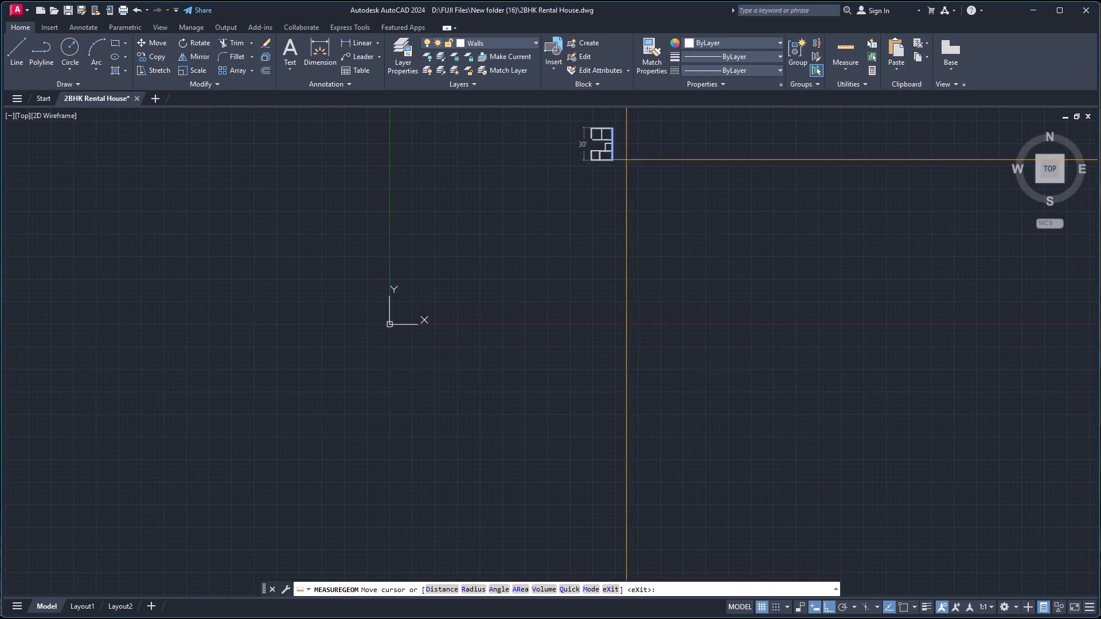
{"action": "scroll", "coordinate": [595, 124], "scroll_direction": "up", "scroll_amount": 4}
{"action": "scroll", "coordinate": [592, 170], "scroll_direction": "up", "scroll_amount": 4}
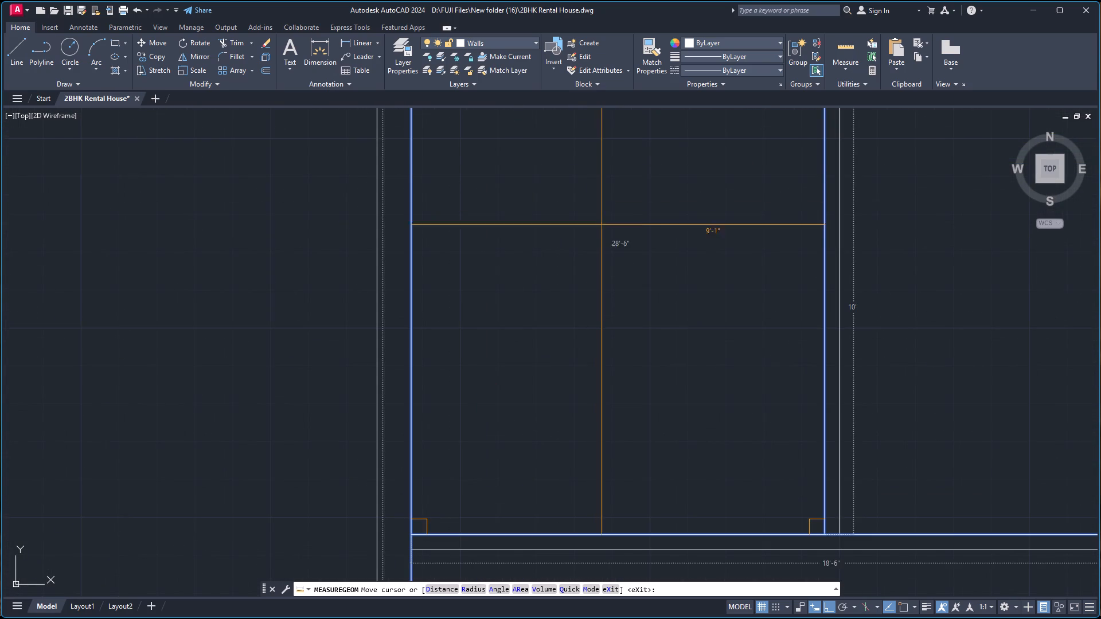
{"action": "scroll", "coordinate": [618, 269], "scroll_direction": "down", "scroll_amount": 2}
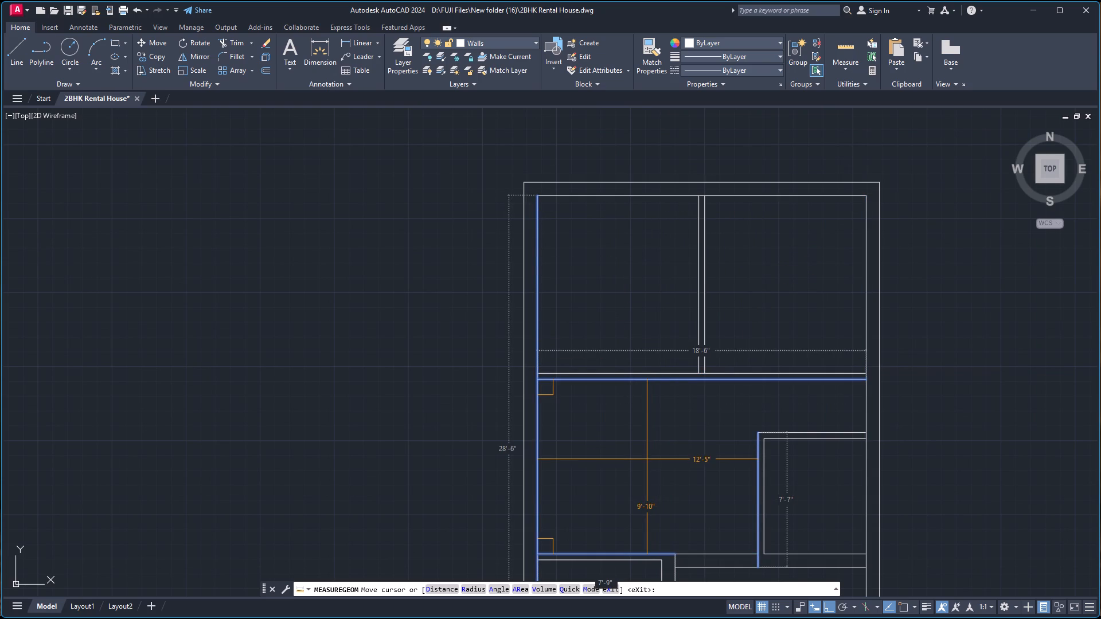
{"action": "scroll", "coordinate": [686, 463], "scroll_direction": "down", "scroll_amount": 4}
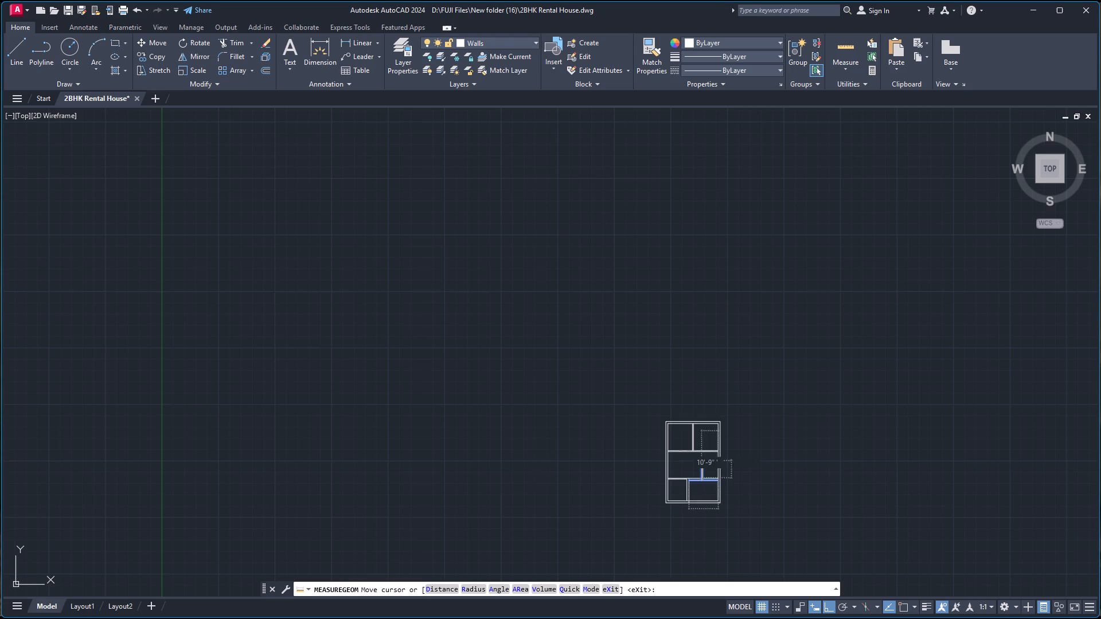
{"action": "scroll", "coordinate": [728, 531], "scroll_direction": "down", "scroll_amount": 3}
{"action": "scroll", "coordinate": [721, 517], "scroll_direction": "up", "scroll_amount": 6}
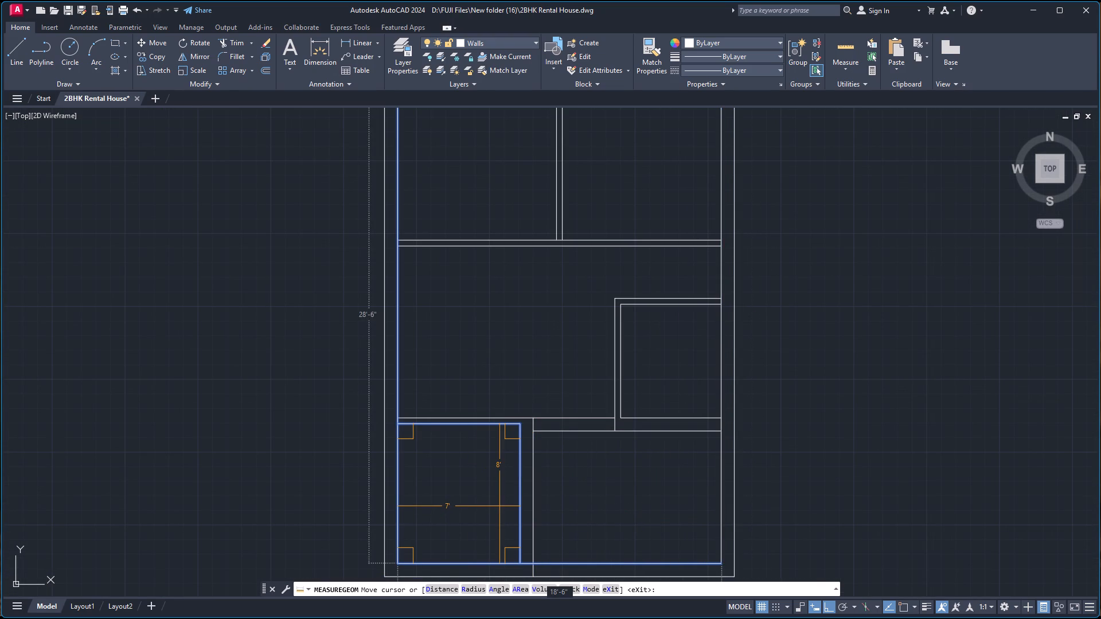
{"action": "key", "text": "Escape"}
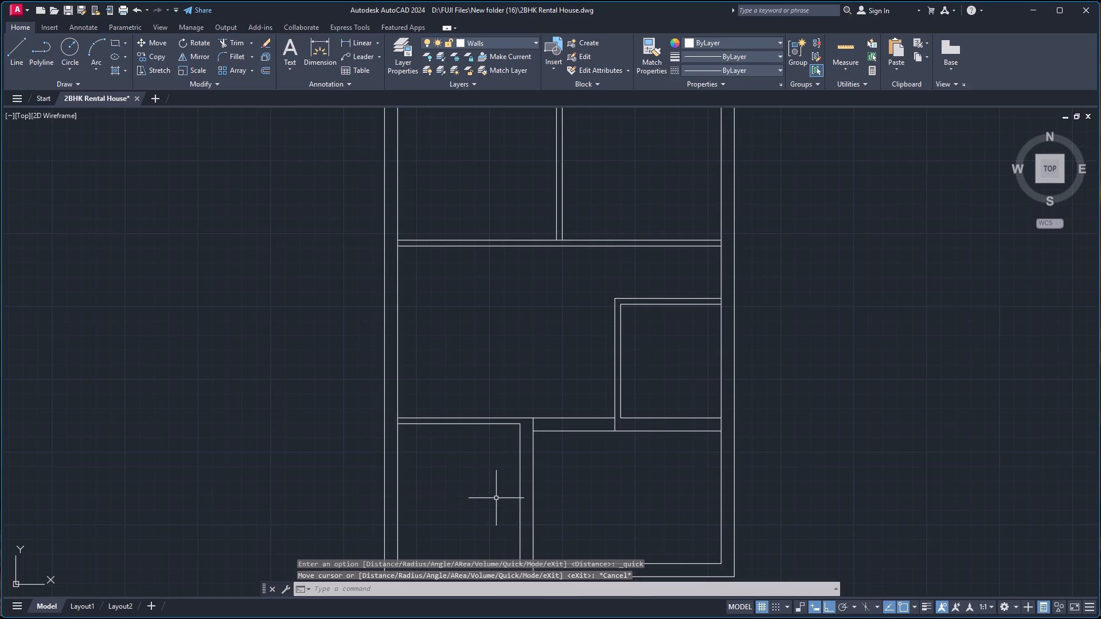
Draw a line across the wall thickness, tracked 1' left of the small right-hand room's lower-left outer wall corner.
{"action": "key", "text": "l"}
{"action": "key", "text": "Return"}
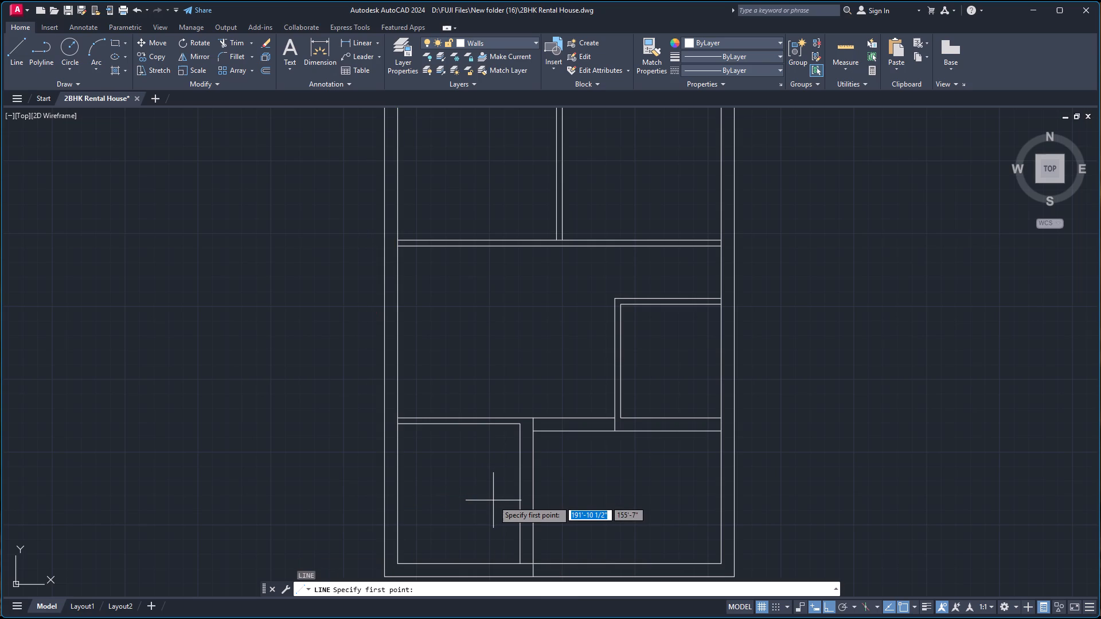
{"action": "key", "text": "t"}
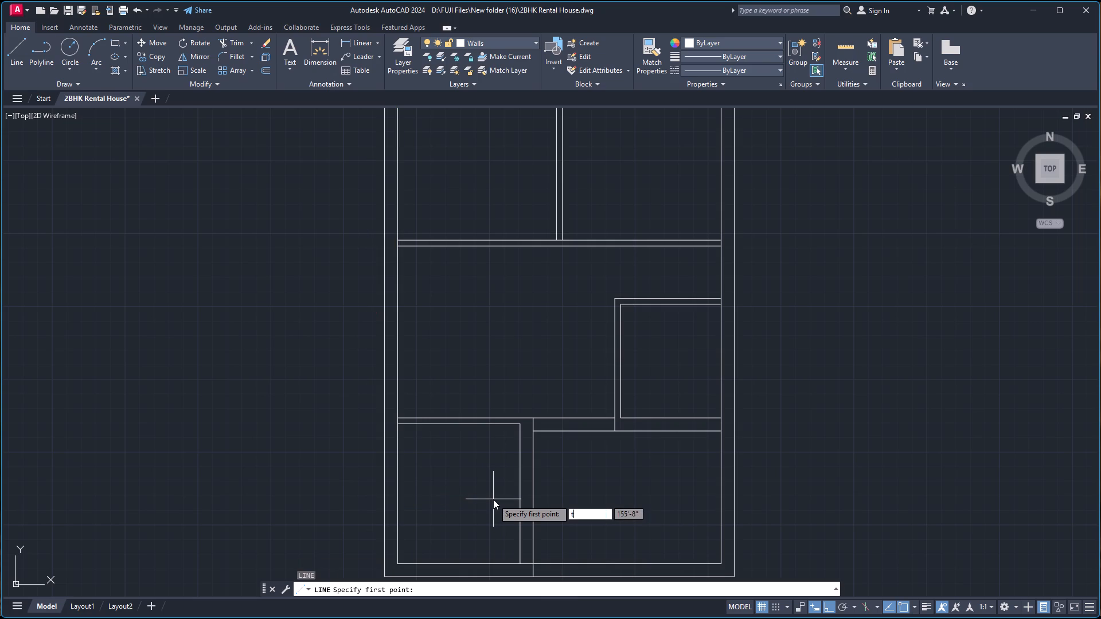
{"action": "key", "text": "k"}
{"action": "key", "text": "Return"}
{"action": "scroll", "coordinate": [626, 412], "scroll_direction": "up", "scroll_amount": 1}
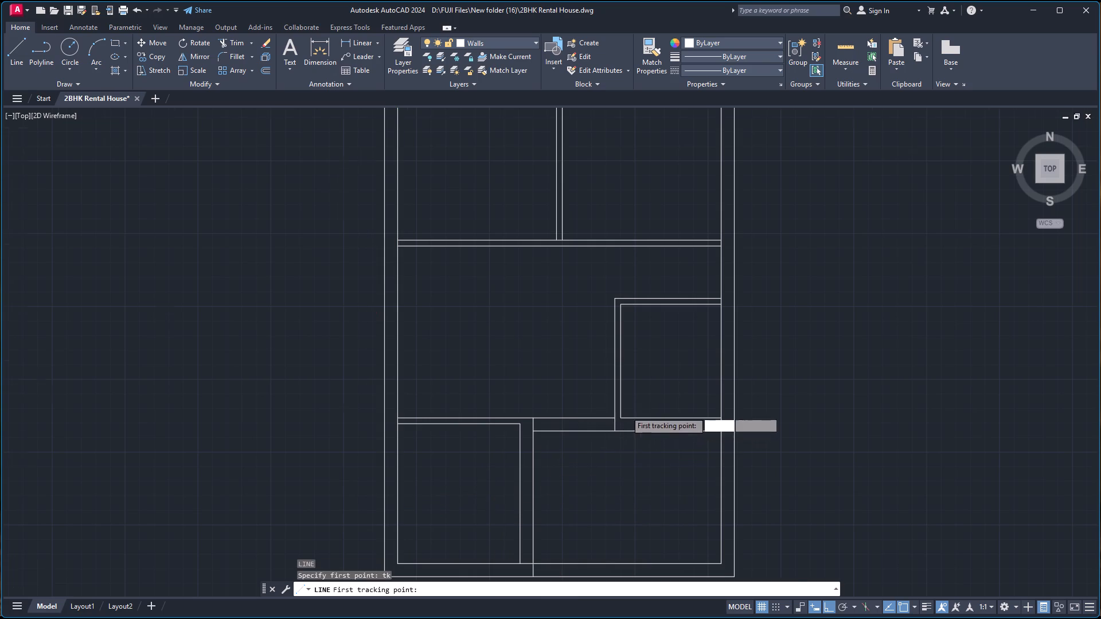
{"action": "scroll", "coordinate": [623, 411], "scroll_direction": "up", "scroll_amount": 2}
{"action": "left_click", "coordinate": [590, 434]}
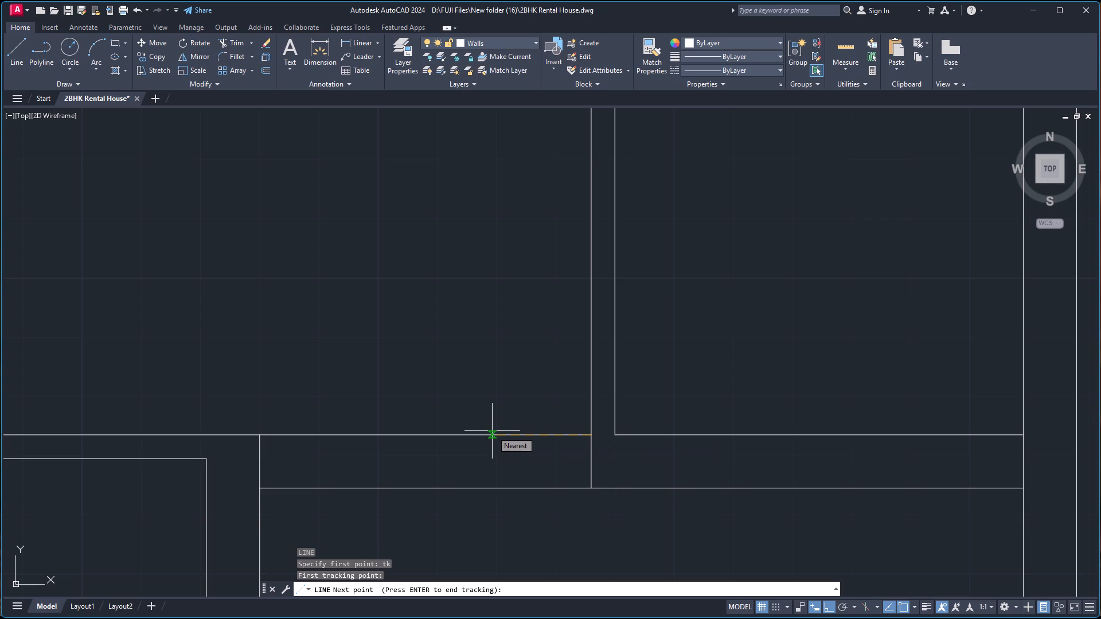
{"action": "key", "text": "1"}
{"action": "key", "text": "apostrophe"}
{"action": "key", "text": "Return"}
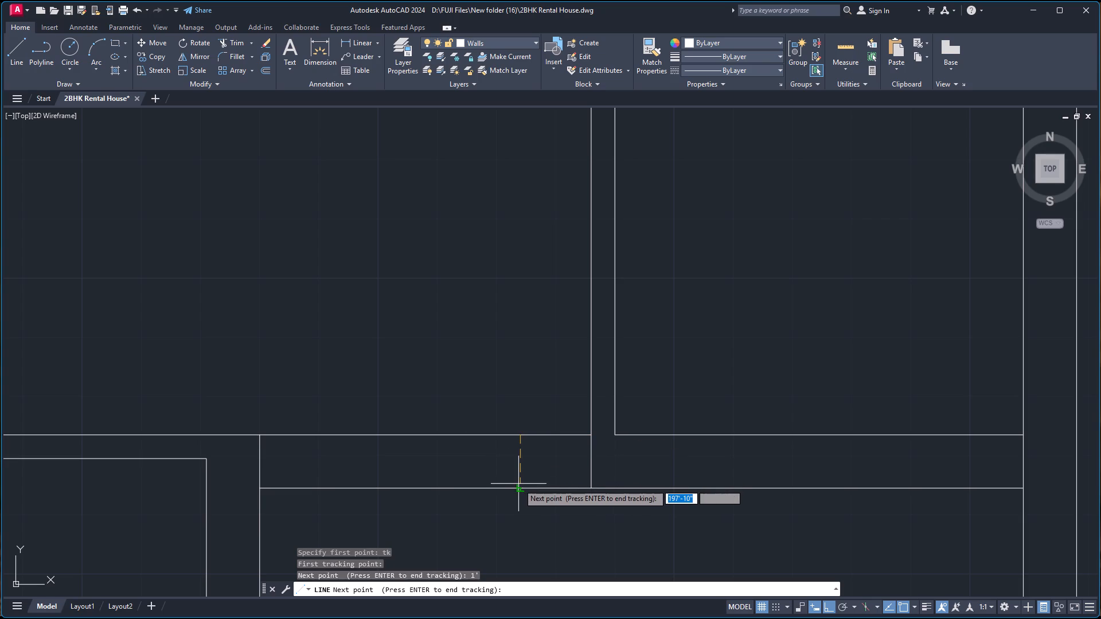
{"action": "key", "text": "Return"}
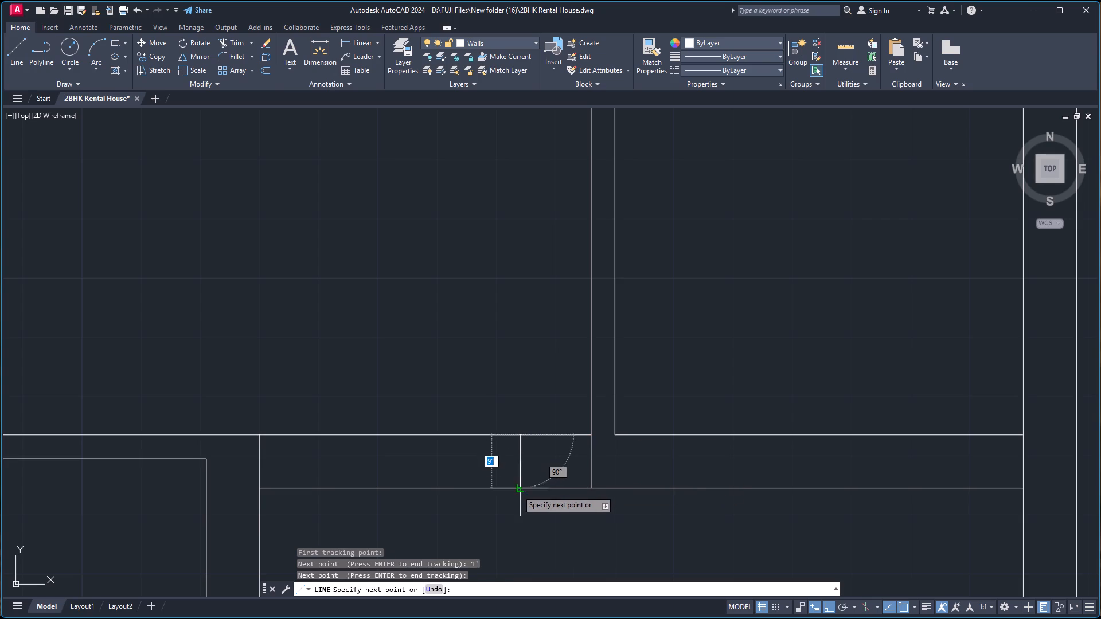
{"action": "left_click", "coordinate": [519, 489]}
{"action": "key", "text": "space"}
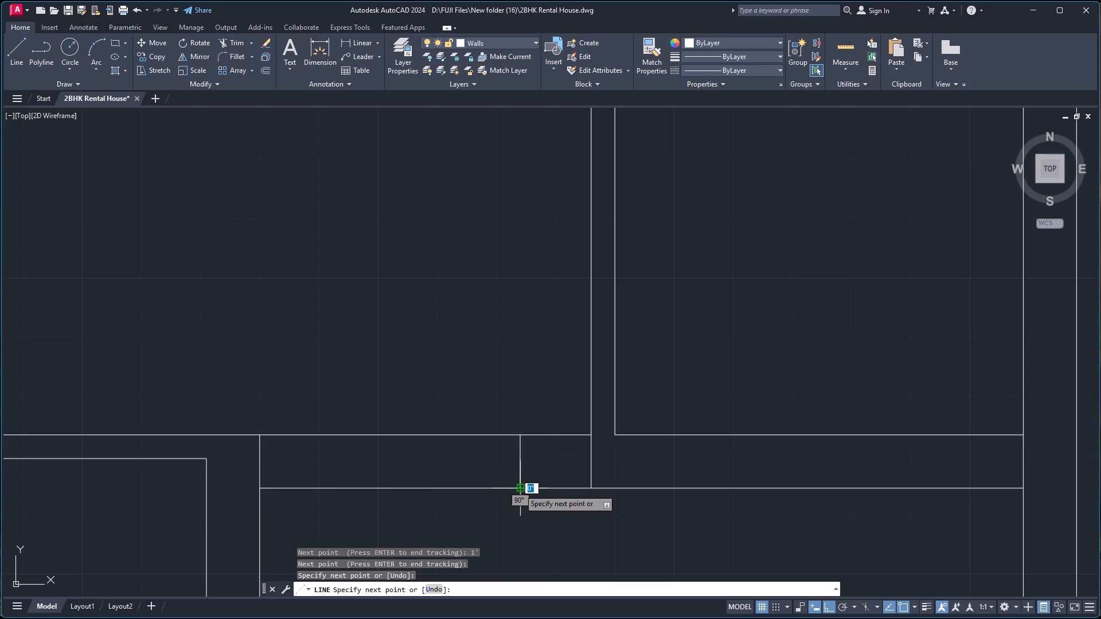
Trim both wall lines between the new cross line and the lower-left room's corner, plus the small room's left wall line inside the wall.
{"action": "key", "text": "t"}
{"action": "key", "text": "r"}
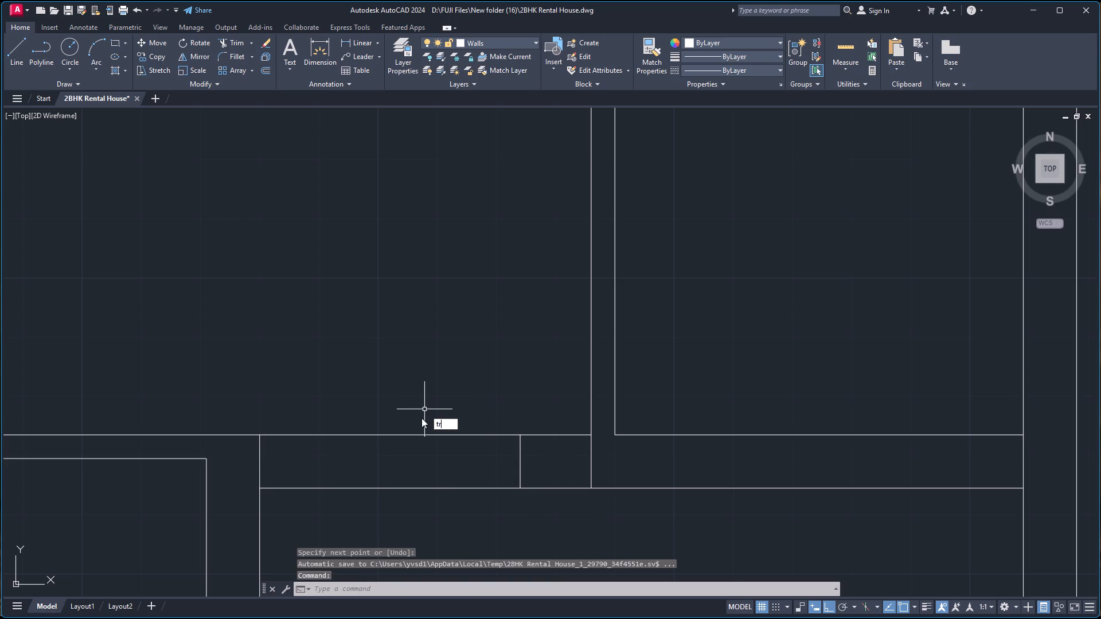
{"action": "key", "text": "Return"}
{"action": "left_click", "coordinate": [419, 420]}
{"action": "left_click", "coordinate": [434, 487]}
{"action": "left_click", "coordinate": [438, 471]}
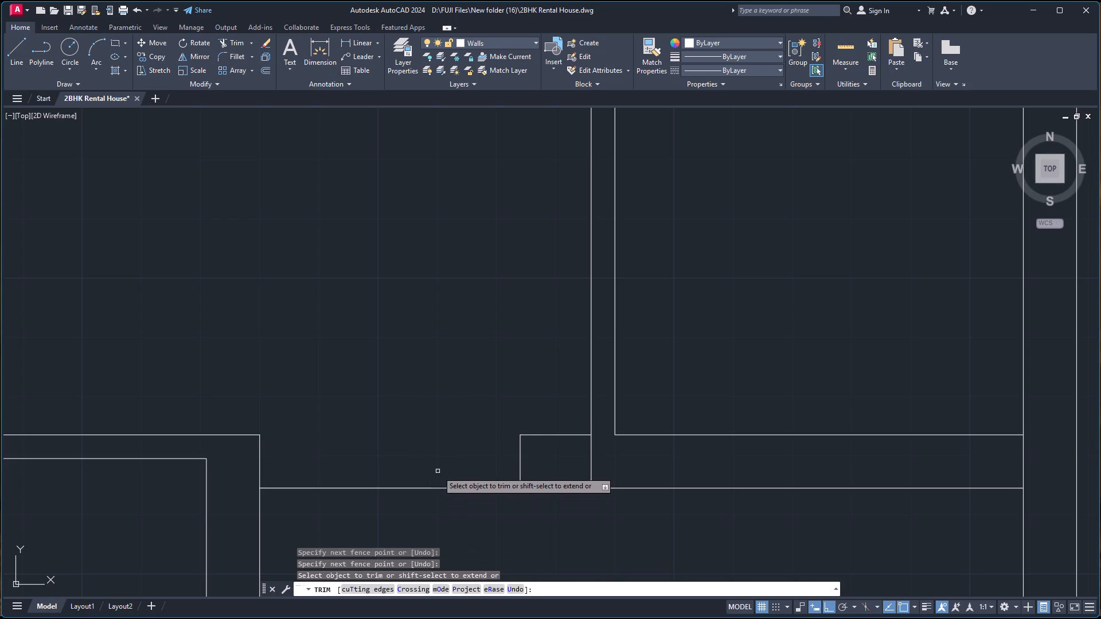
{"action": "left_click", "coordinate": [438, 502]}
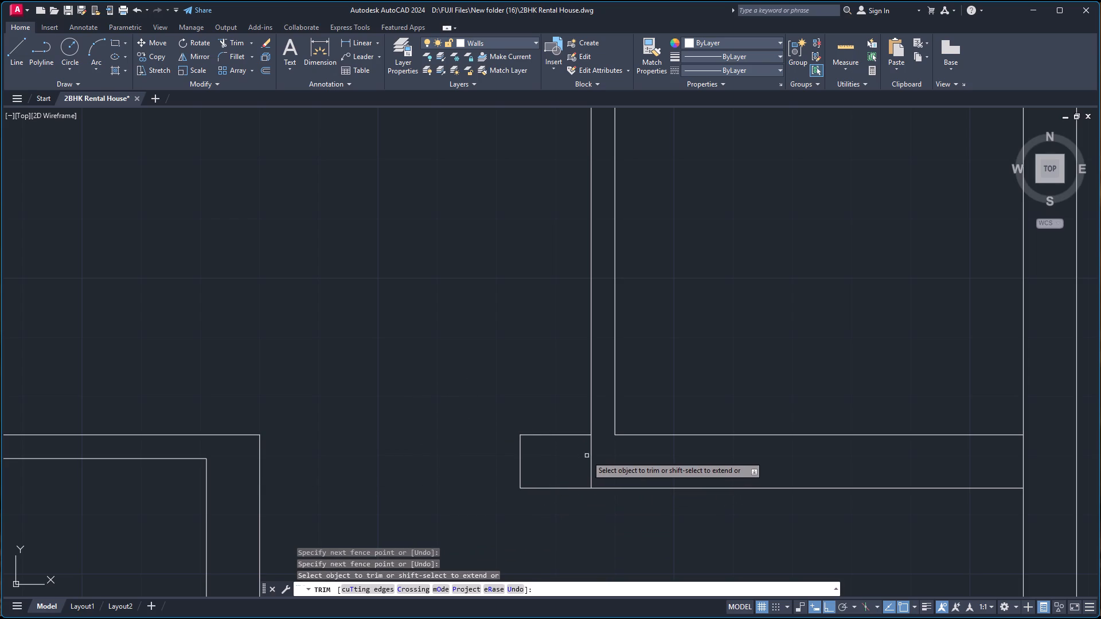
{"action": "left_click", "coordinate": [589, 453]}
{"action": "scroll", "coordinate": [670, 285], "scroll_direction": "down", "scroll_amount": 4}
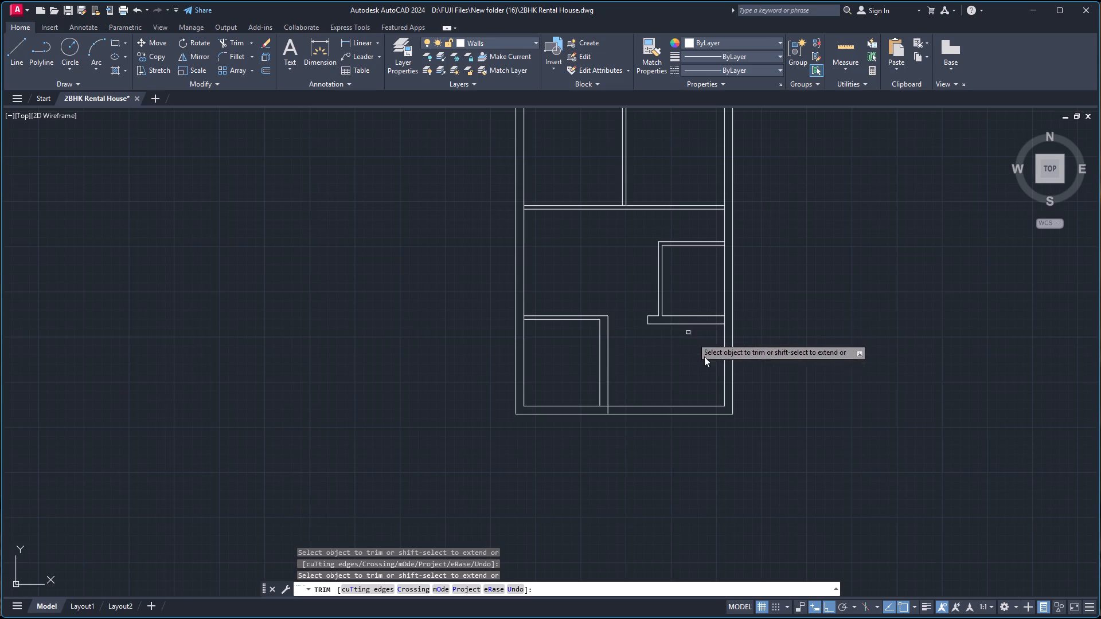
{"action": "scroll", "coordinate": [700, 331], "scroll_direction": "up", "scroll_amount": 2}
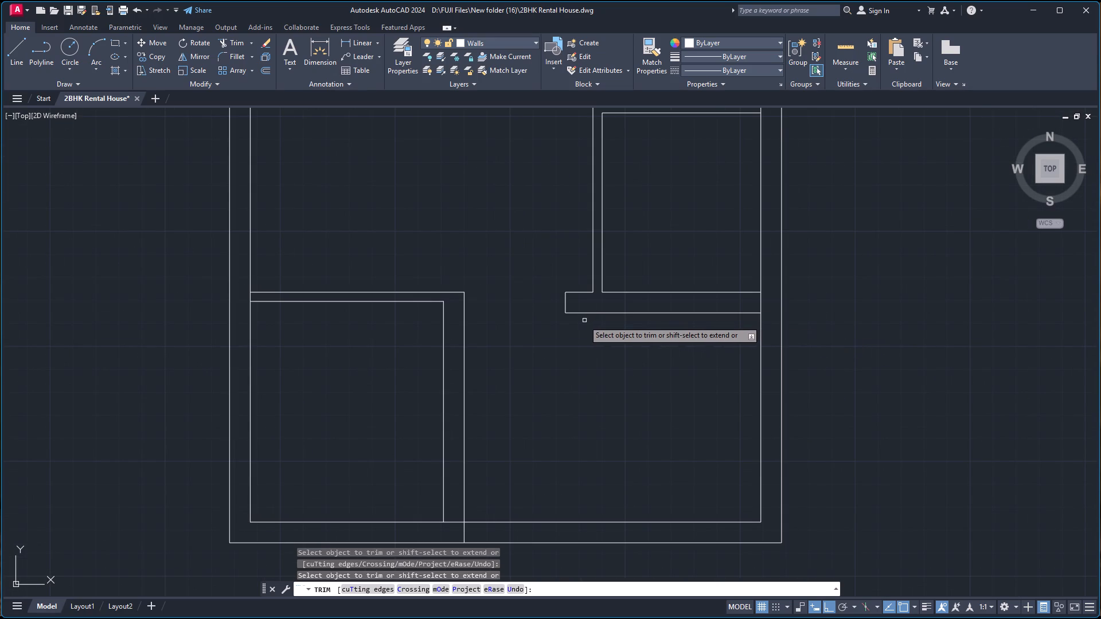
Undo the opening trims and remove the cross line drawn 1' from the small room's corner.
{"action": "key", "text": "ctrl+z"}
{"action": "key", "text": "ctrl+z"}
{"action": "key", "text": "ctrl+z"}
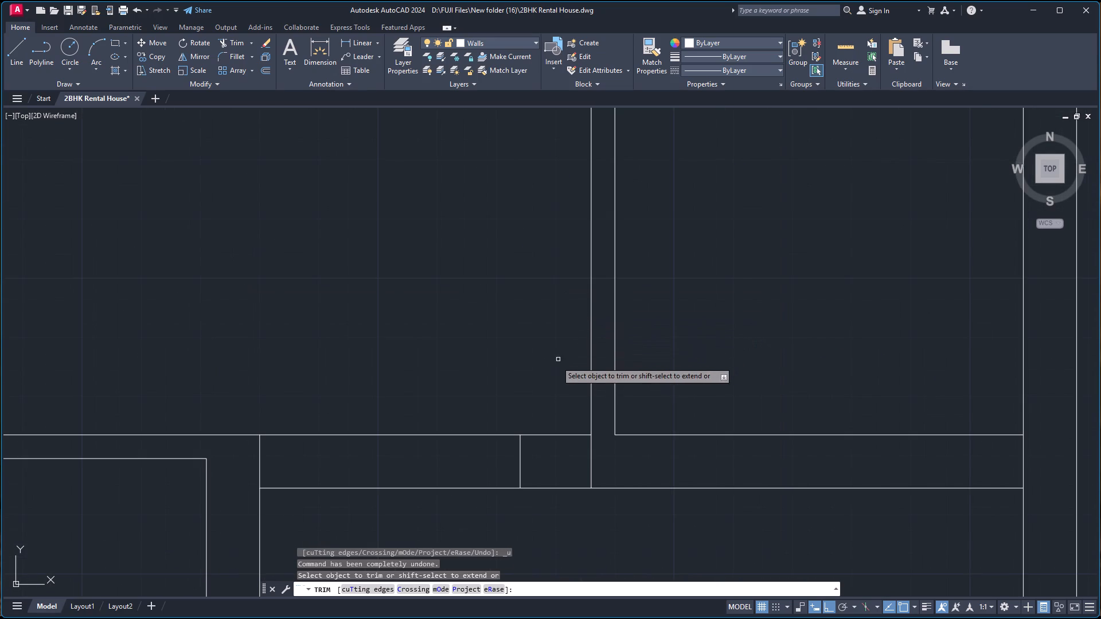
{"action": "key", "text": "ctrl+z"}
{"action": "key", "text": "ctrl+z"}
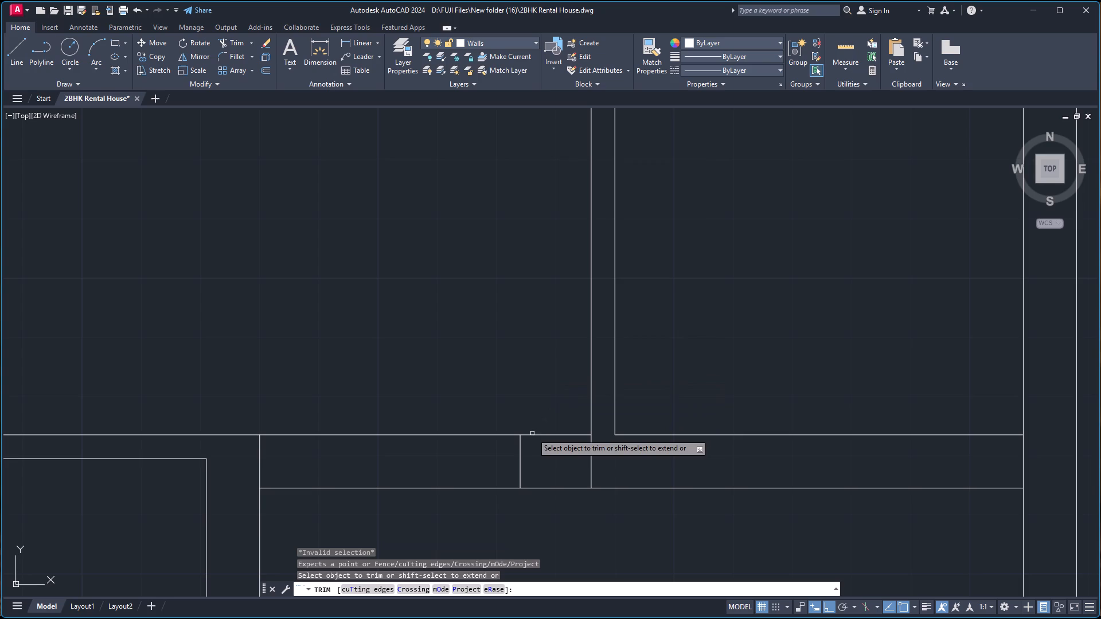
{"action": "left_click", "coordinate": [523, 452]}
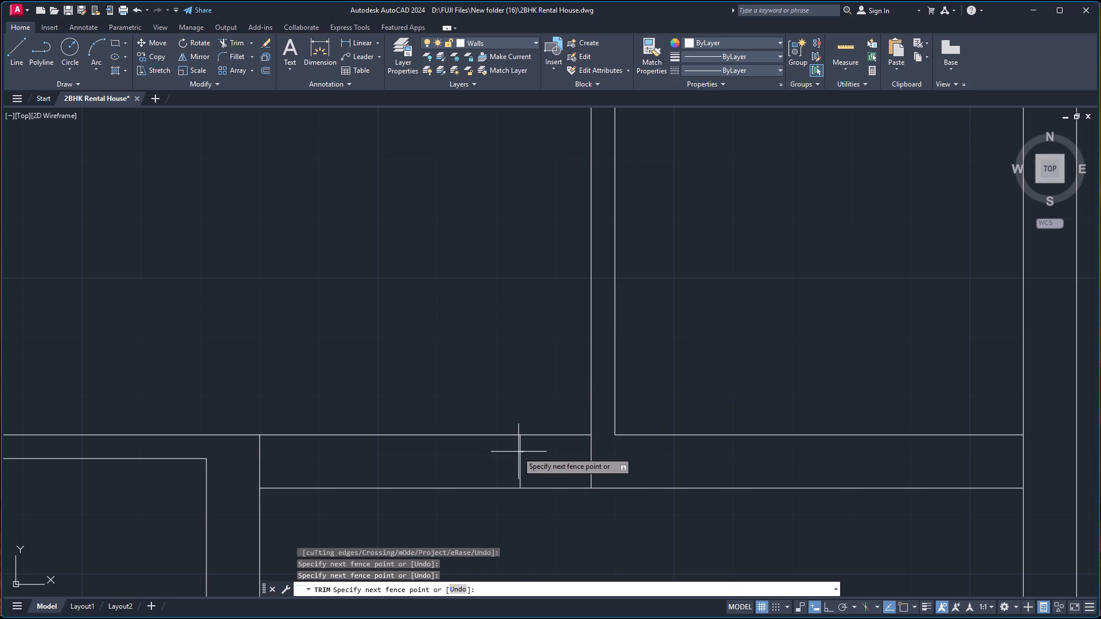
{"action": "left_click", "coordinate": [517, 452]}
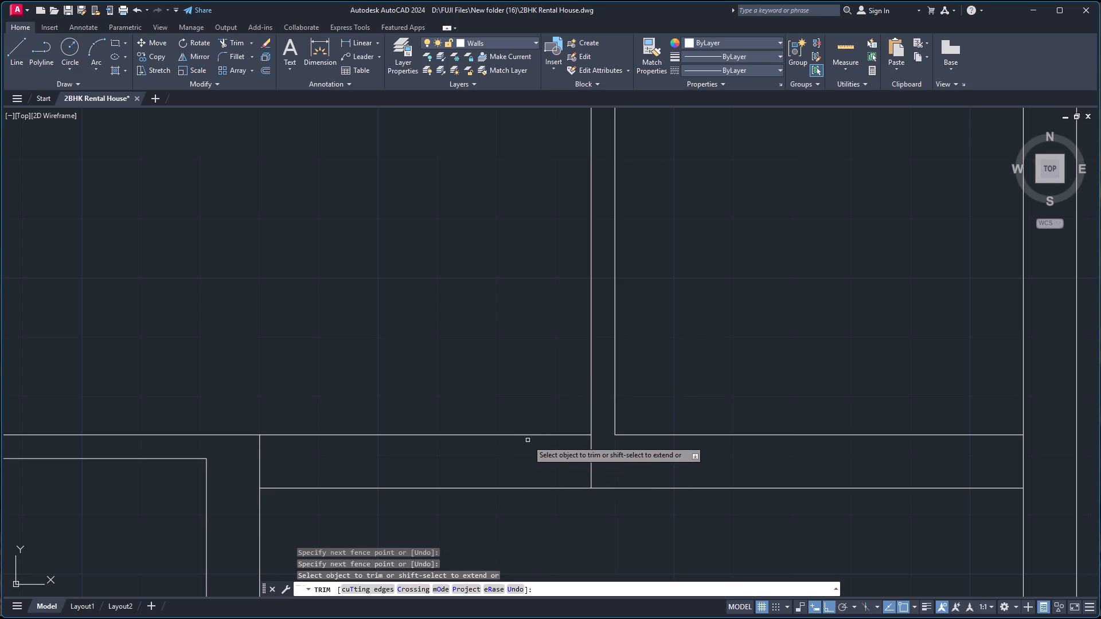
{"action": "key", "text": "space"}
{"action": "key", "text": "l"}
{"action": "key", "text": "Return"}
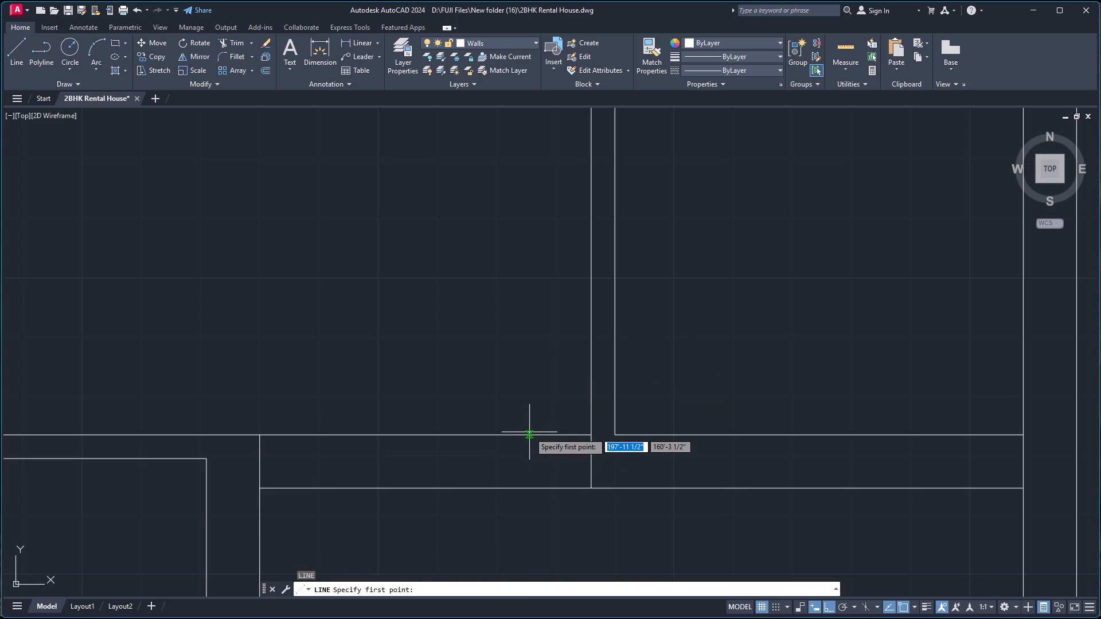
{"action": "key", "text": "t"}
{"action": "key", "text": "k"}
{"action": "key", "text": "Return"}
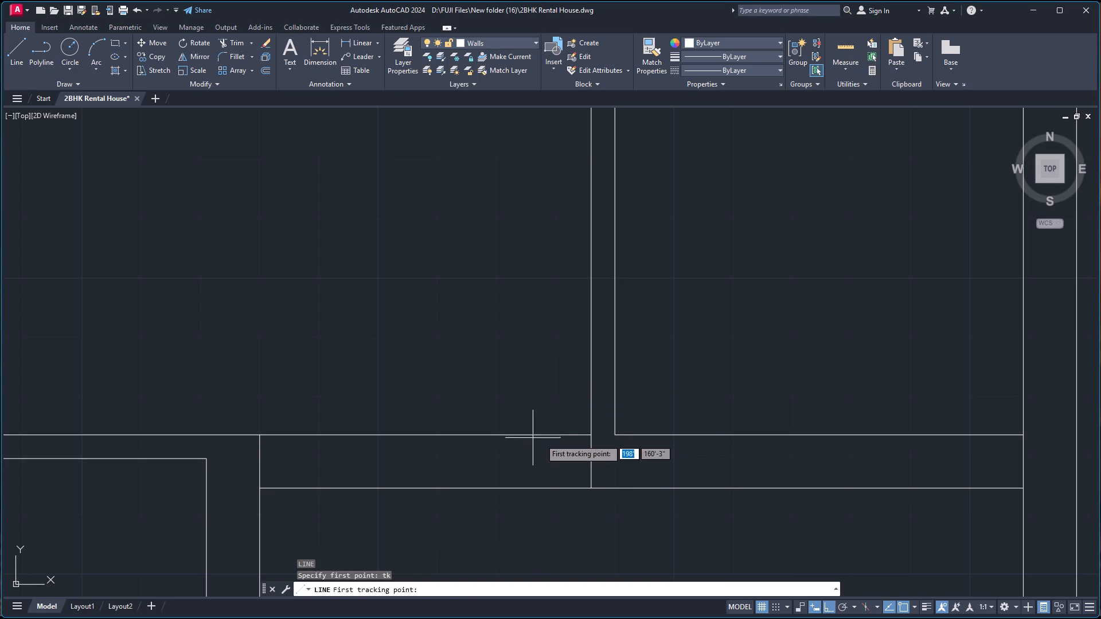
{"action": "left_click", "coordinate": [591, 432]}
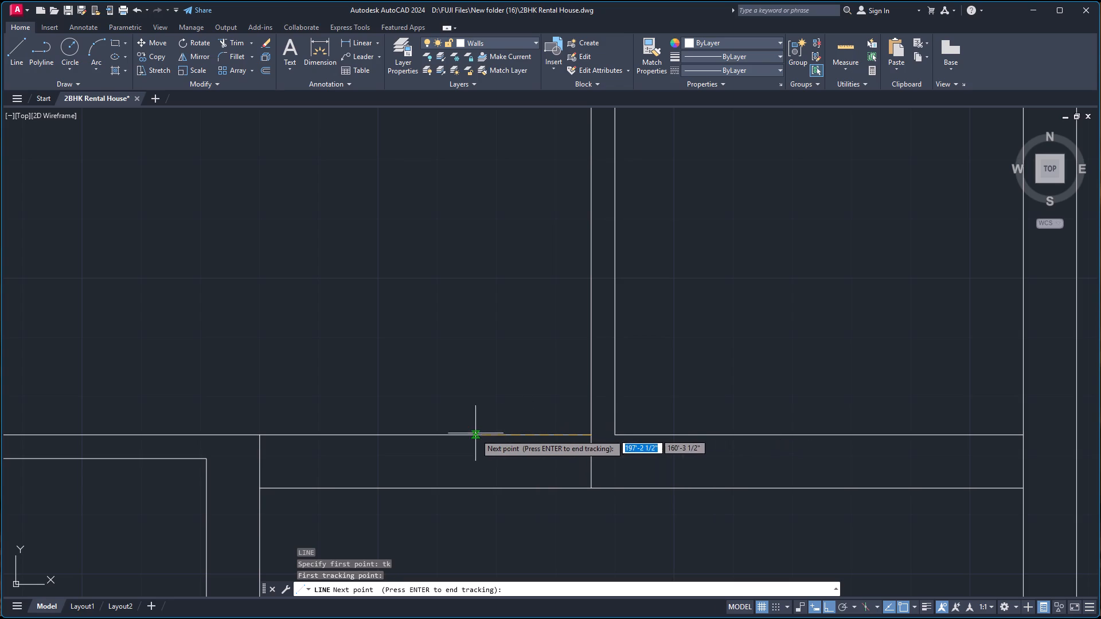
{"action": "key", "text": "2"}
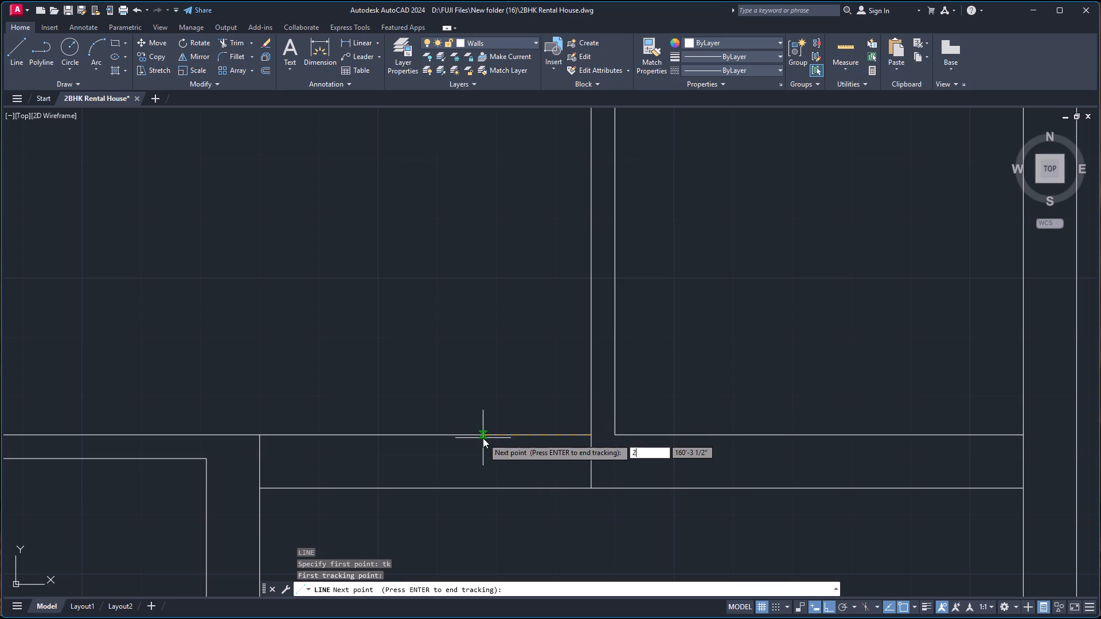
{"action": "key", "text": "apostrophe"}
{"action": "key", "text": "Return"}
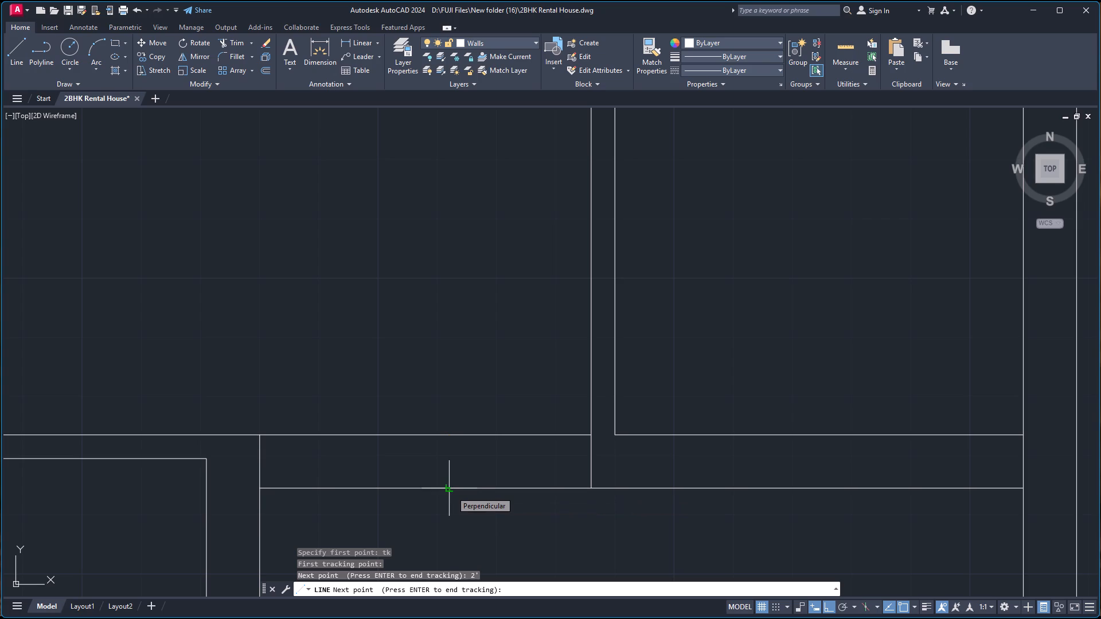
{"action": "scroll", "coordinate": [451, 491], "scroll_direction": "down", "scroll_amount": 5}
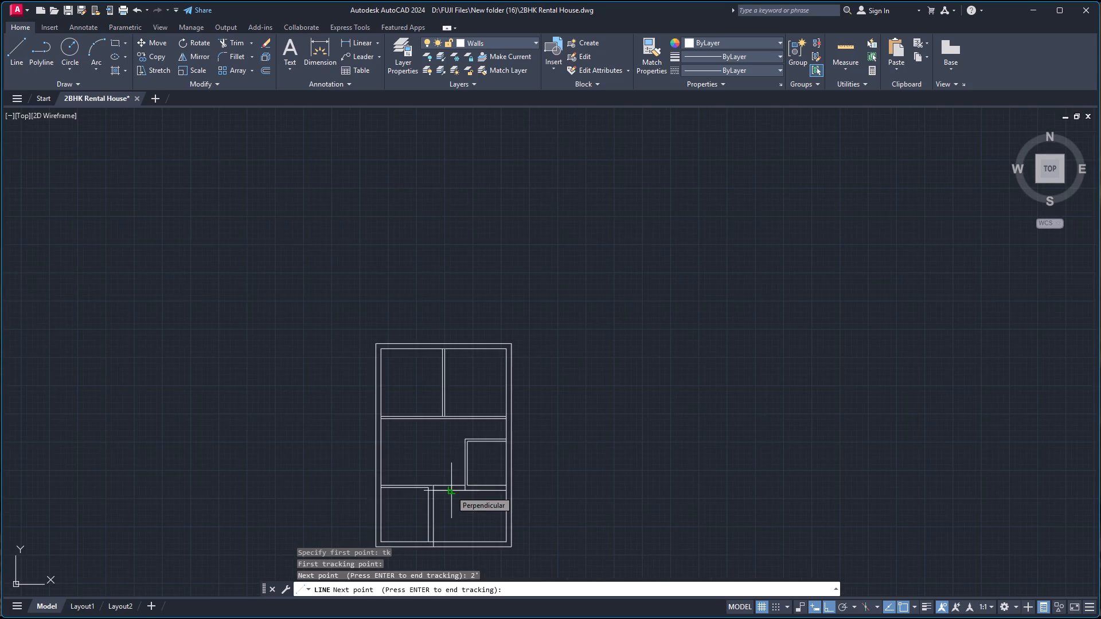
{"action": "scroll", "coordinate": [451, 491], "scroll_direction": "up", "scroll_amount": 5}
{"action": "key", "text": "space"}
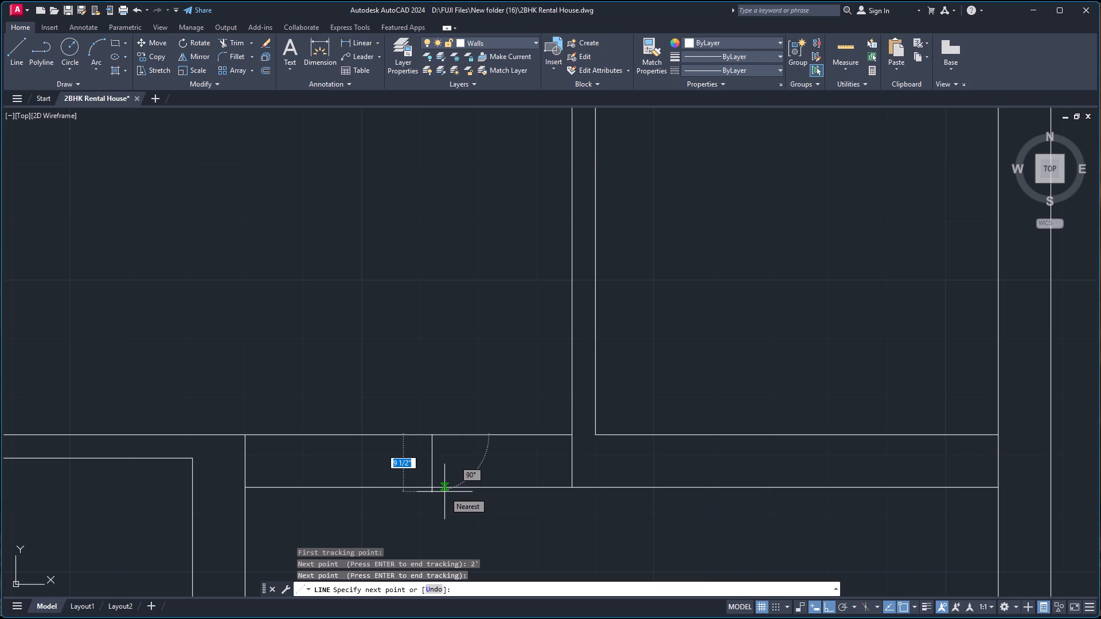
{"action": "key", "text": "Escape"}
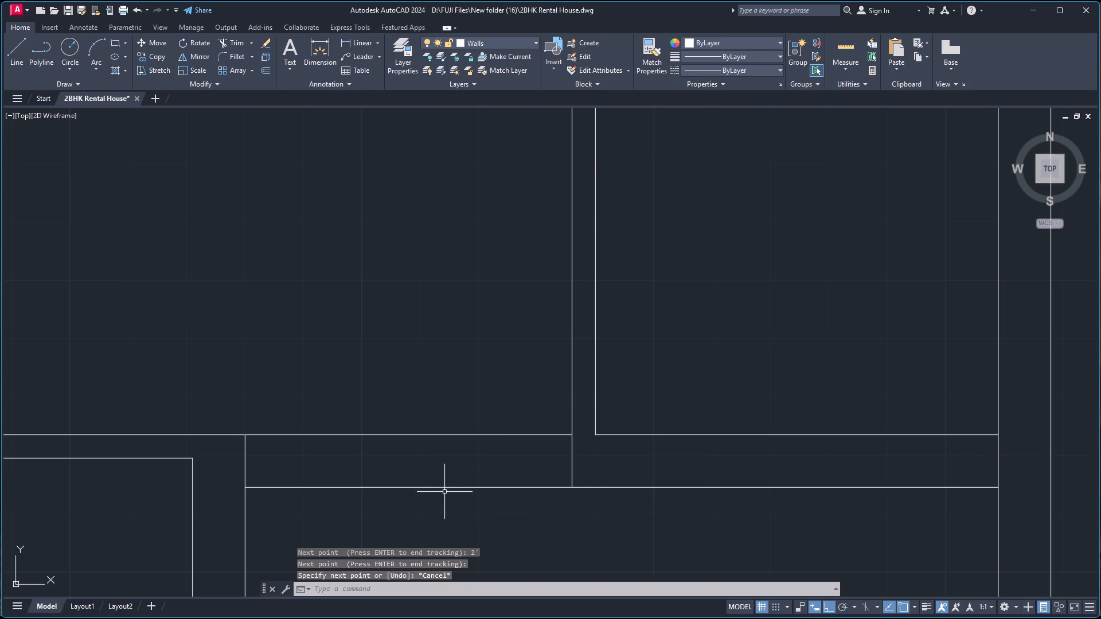
Draw a line across the wall thickness, tracked 1'-6" left of the small right-hand room's lower-left outer wall corner.
{"action": "key", "text": "l"}
{"action": "key", "text": "Return"}
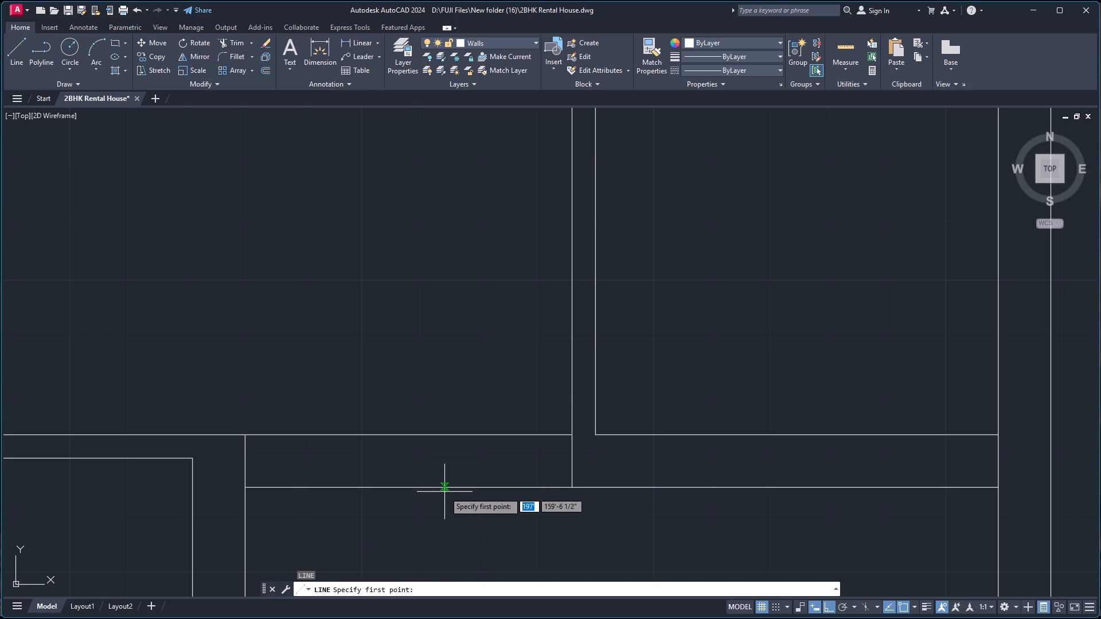
{"action": "type", "text": "tl"}
{"action": "key", "text": "BackSpace"}
{"action": "key", "text": "k"}
{"action": "key", "text": "Return"}
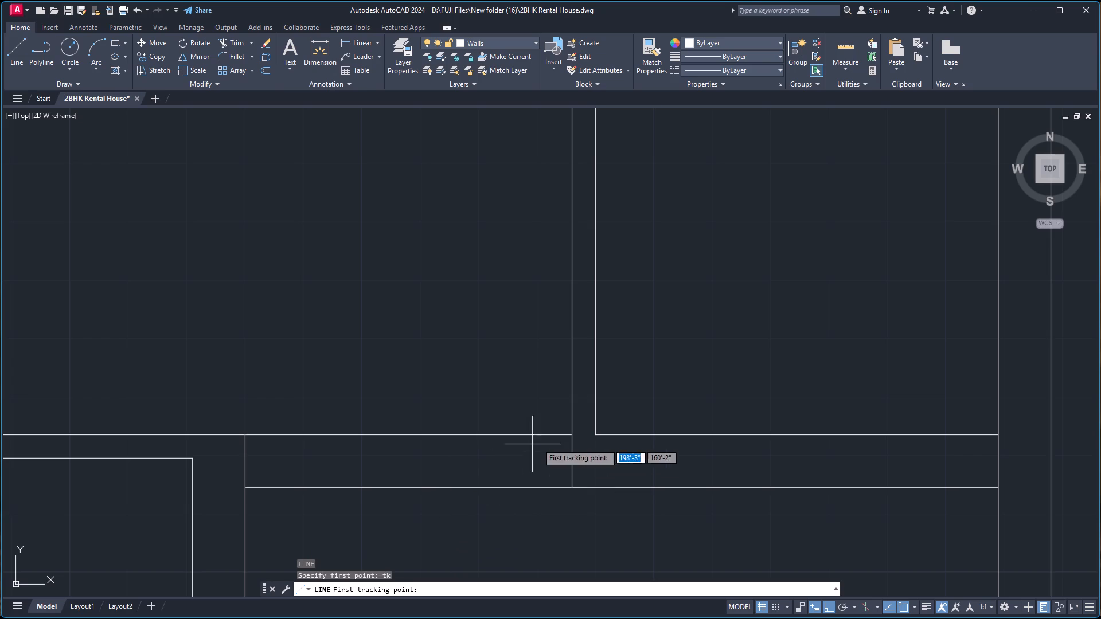
{"action": "scroll", "coordinate": [561, 442], "scroll_direction": "up", "scroll_amount": 3}
{"action": "left_click", "coordinate": [581, 411]}
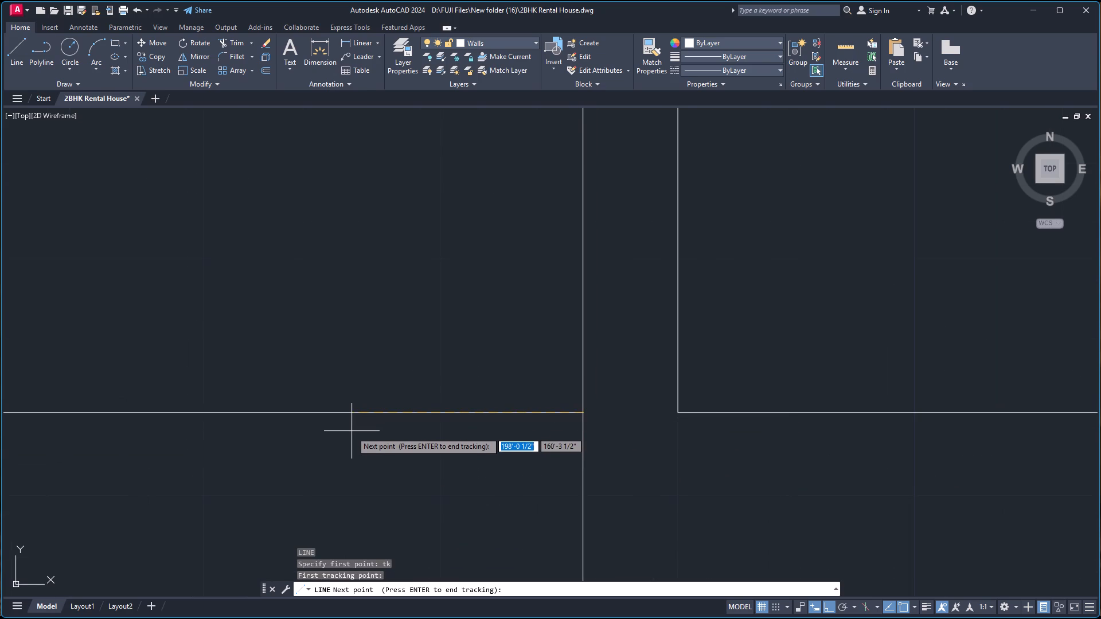
{"action": "key", "text": "1"}
{"action": "type", "text": "'-"}
{"action": "key", "text": "6"}
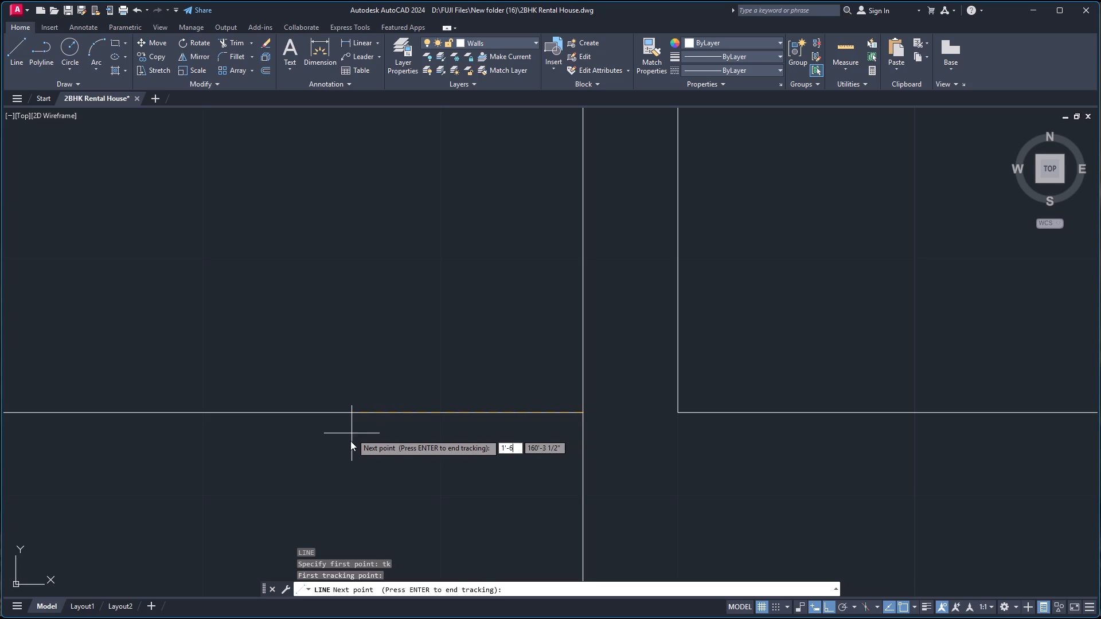
{"action": "key", "text": "Return"}
{"action": "key", "text": "Return"}
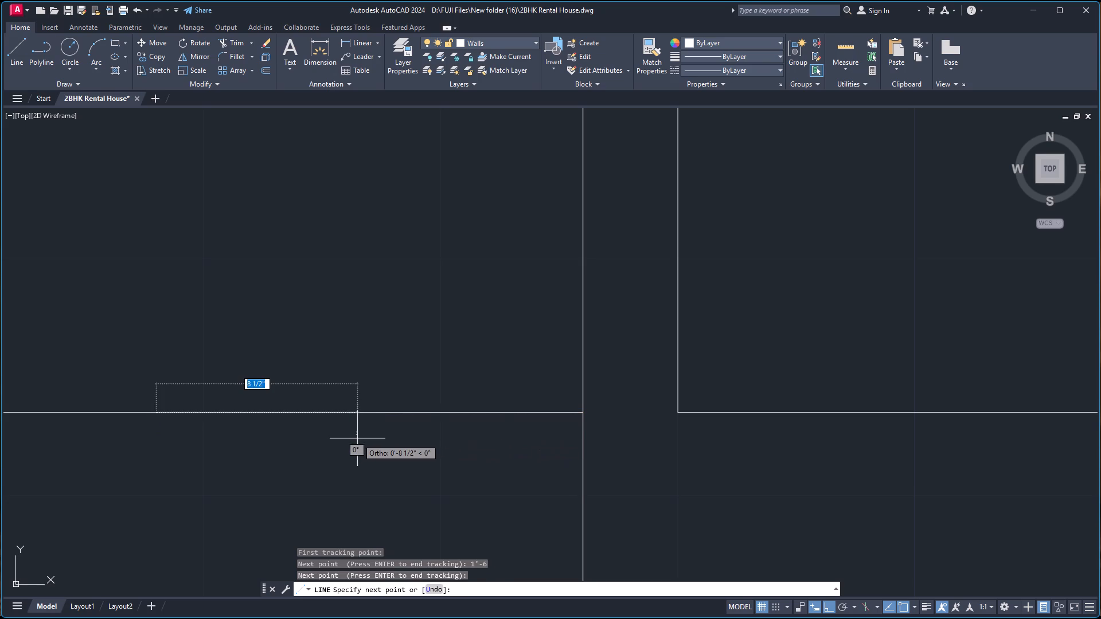
{"action": "scroll", "coordinate": [331, 456], "scroll_direction": "down", "scroll_amount": 3}
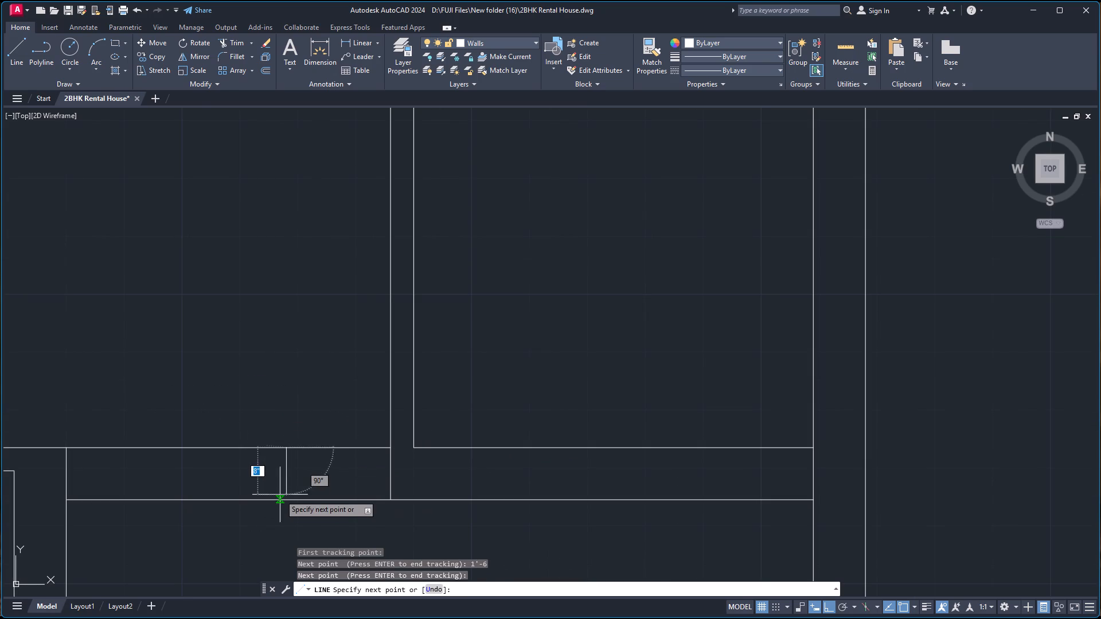
{"action": "left_click", "coordinate": [283, 500]}
{"action": "key", "text": "space"}
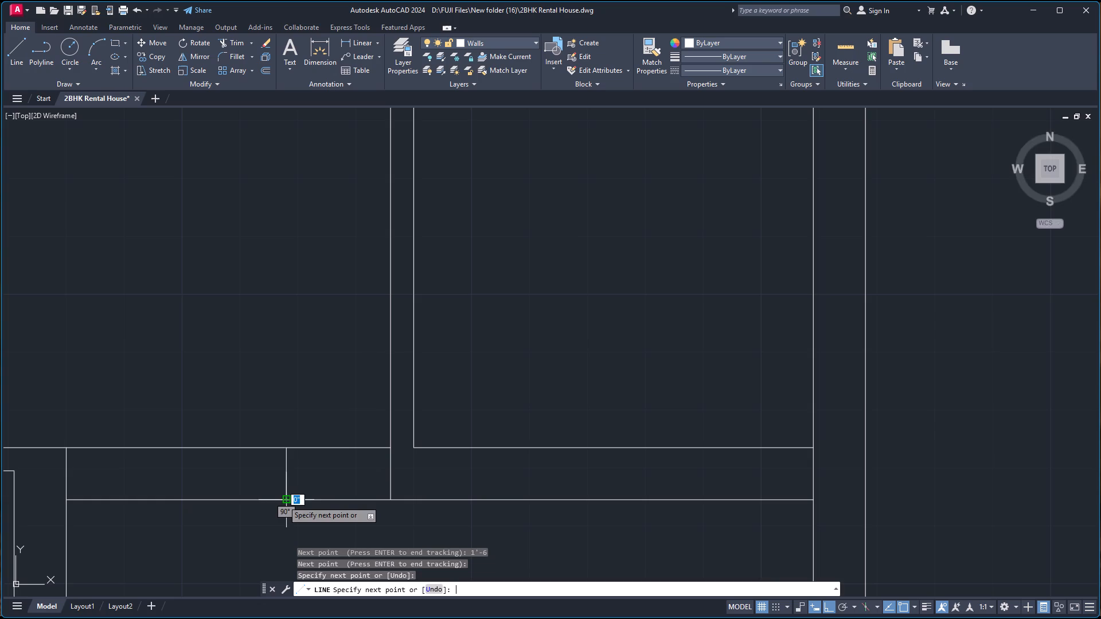
Trim both wall lines from the new cross line to the lower-left room's corner, plus the small room's left wall line inside the wall.
{"action": "key", "text": "t"}
{"action": "key", "text": "r"}
{"action": "key", "text": "Return"}
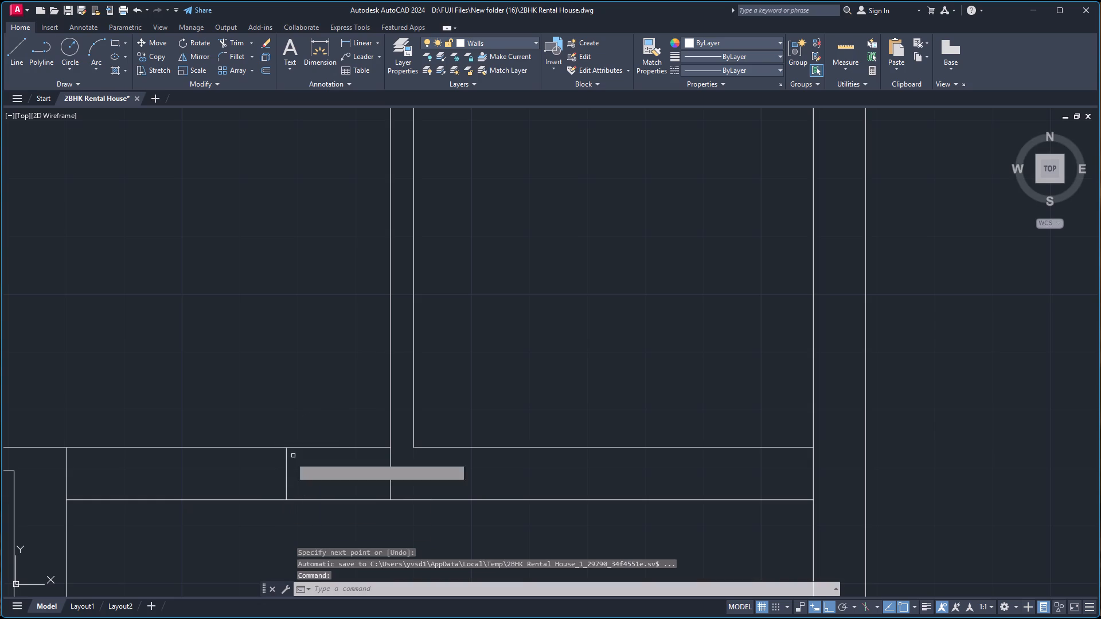
{"action": "left_click", "coordinate": [213, 426]}
{"action": "left_click", "coordinate": [229, 520]}
{"action": "left_click", "coordinate": [369, 477]}
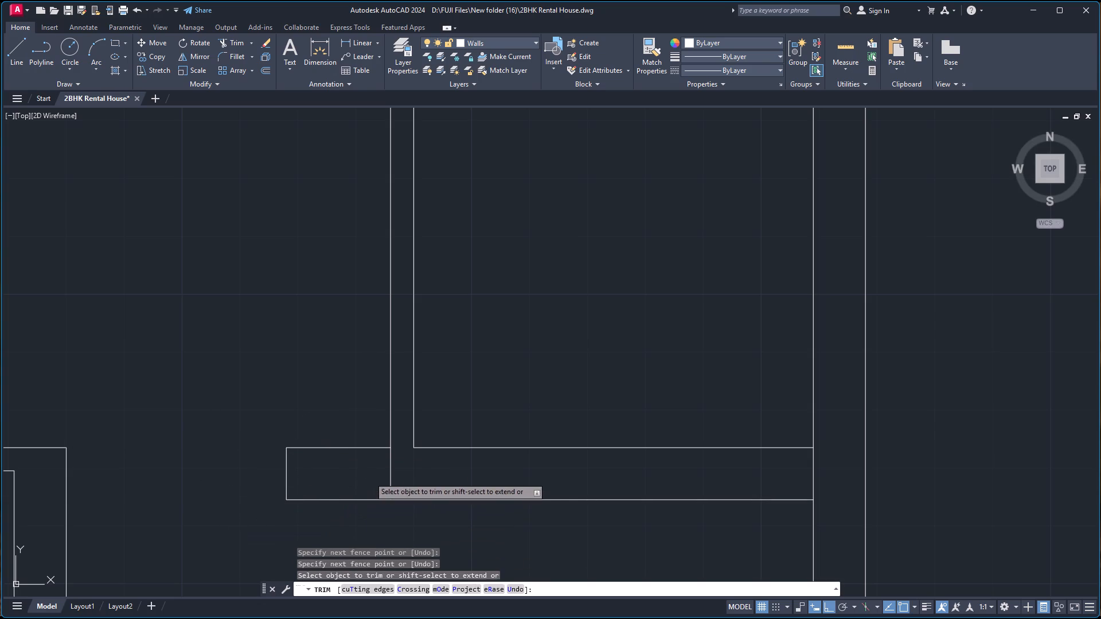
{"action": "left_click", "coordinate": [462, 476]}
{"action": "scroll", "coordinate": [416, 463], "scroll_direction": "down", "scroll_amount": 6}
{"action": "scroll", "coordinate": [400, 475], "scroll_direction": "up", "scroll_amount": 3}
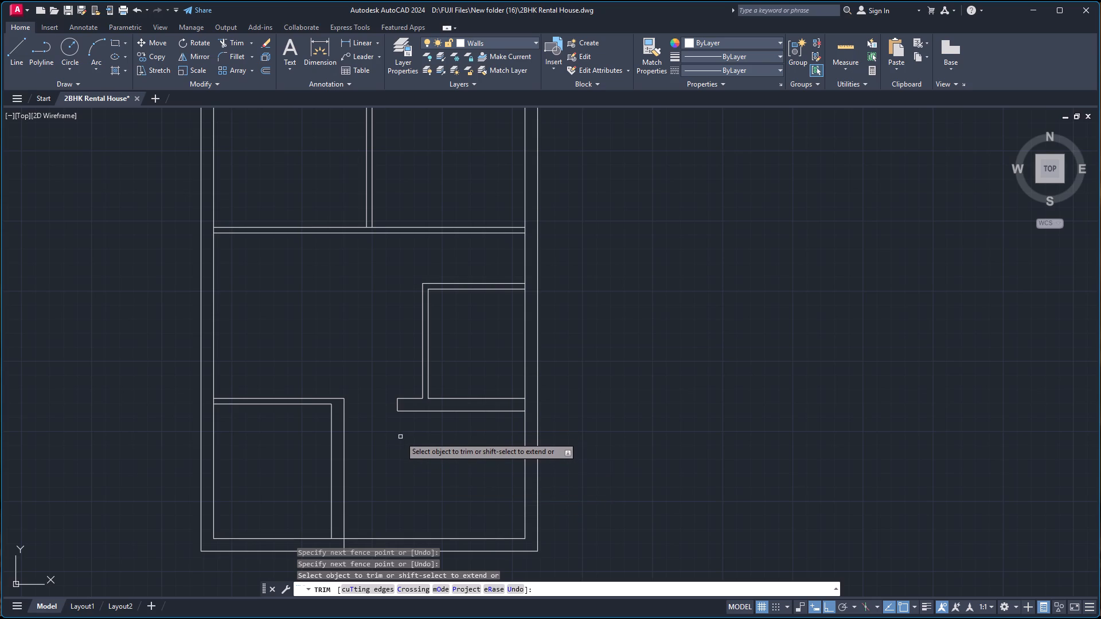
Draw a line across the bottom exterior wall's thickness, tracked straight below the free end of the wall stub under the small right-hand room.
{"action": "key", "text": "Escape"}
{"action": "key", "text": "l"}
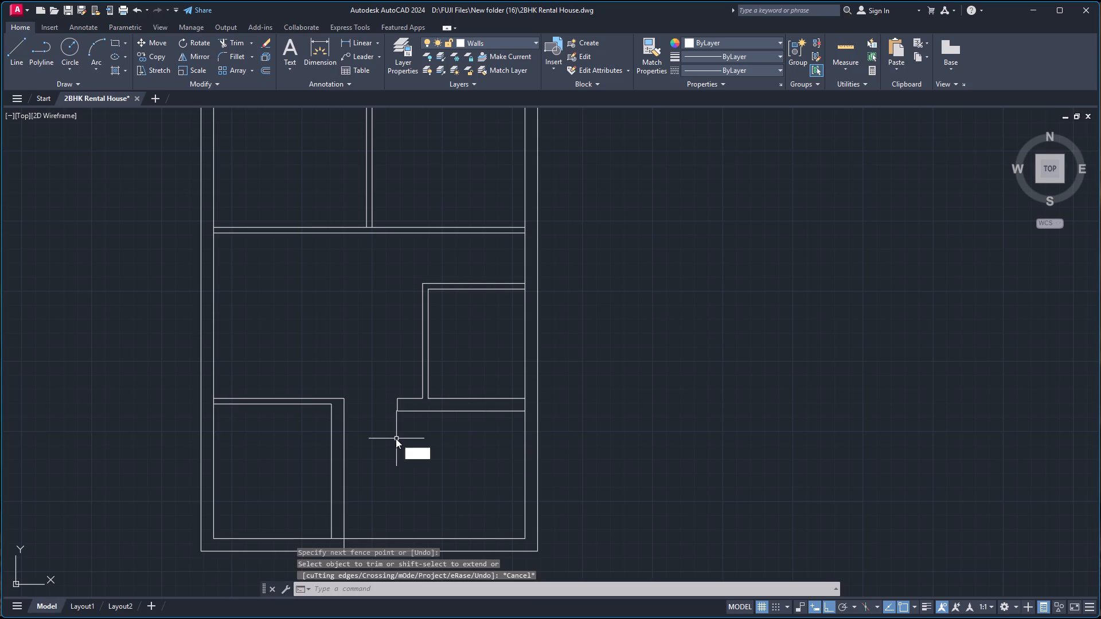
{"action": "key", "text": "Return"}
{"action": "key", "text": "t"}
{"action": "key", "text": "k"}
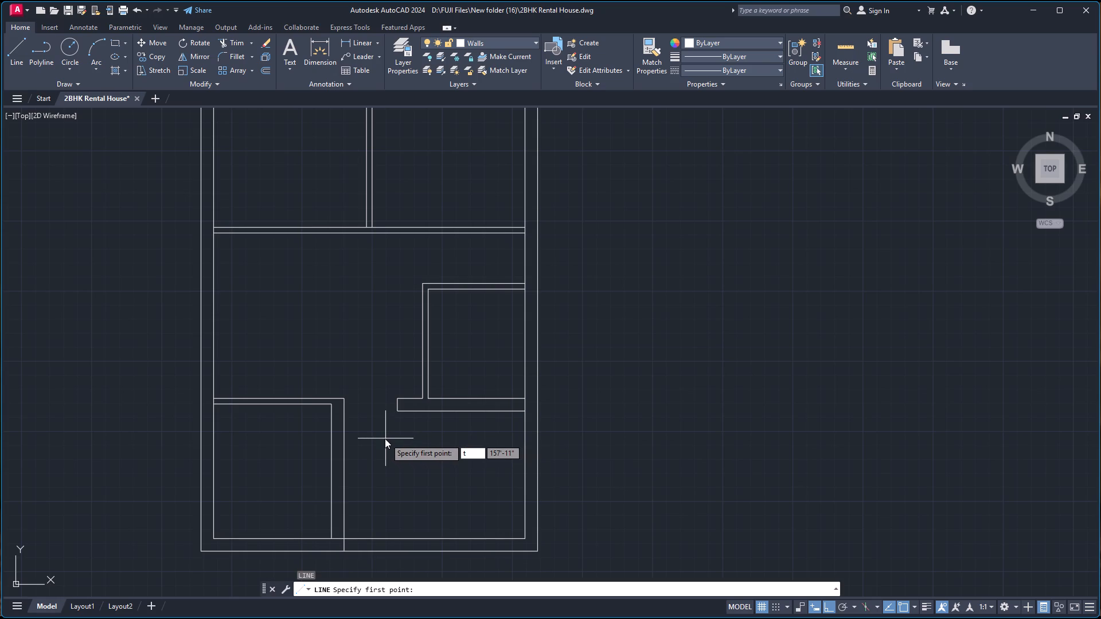
{"action": "key", "text": "Return"}
{"action": "scroll", "coordinate": [394, 416], "scroll_direction": "up", "scroll_amount": 2}
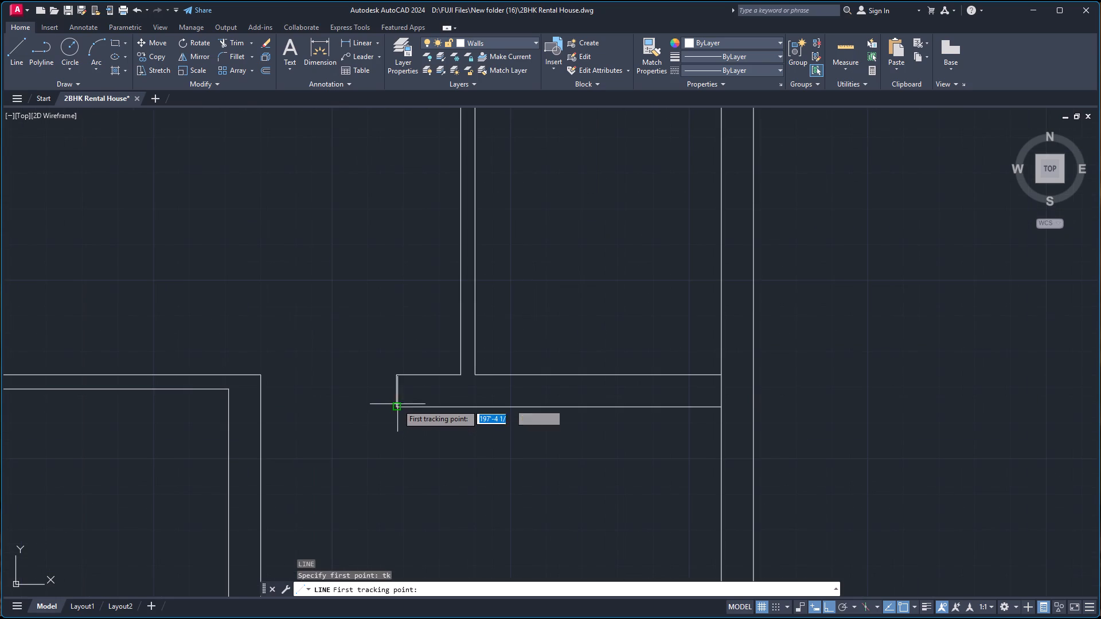
{"action": "left_click", "coordinate": [397, 404]}
{"action": "scroll", "coordinate": [401, 447], "scroll_direction": "down", "scroll_amount": 4}
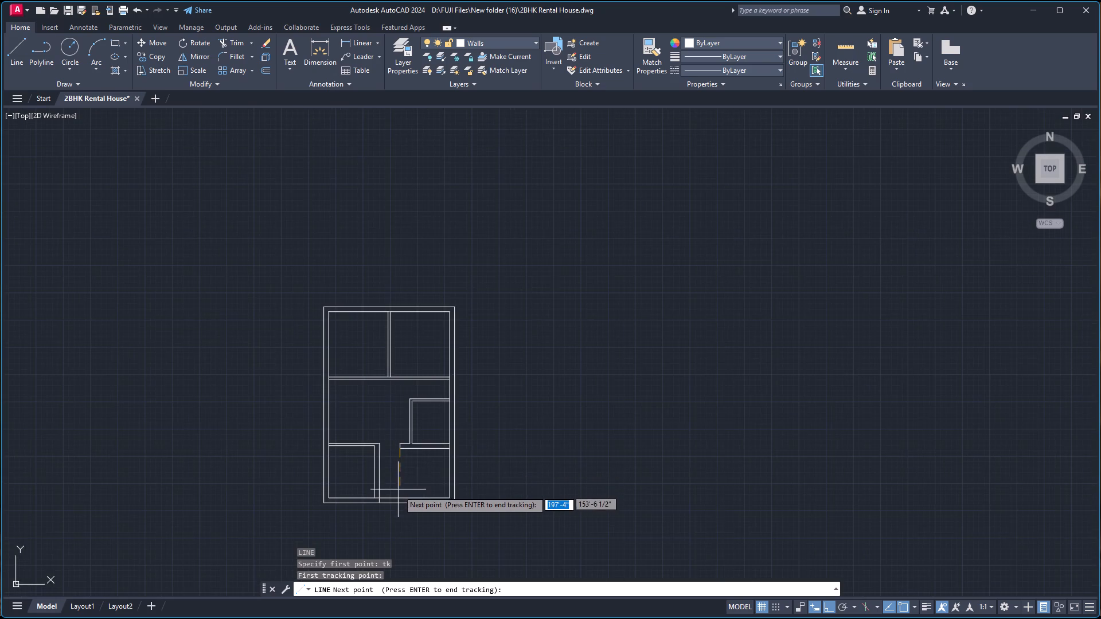
{"action": "scroll", "coordinate": [398, 491], "scroll_direction": "up", "scroll_amount": 3}
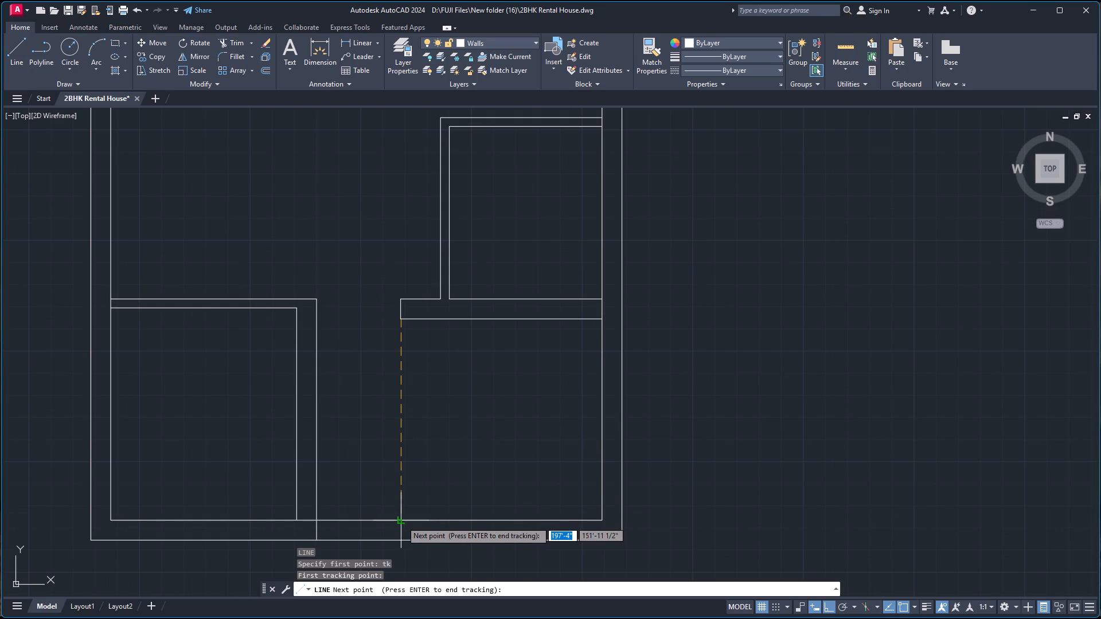
{"action": "left_click", "coordinate": [401, 521]}
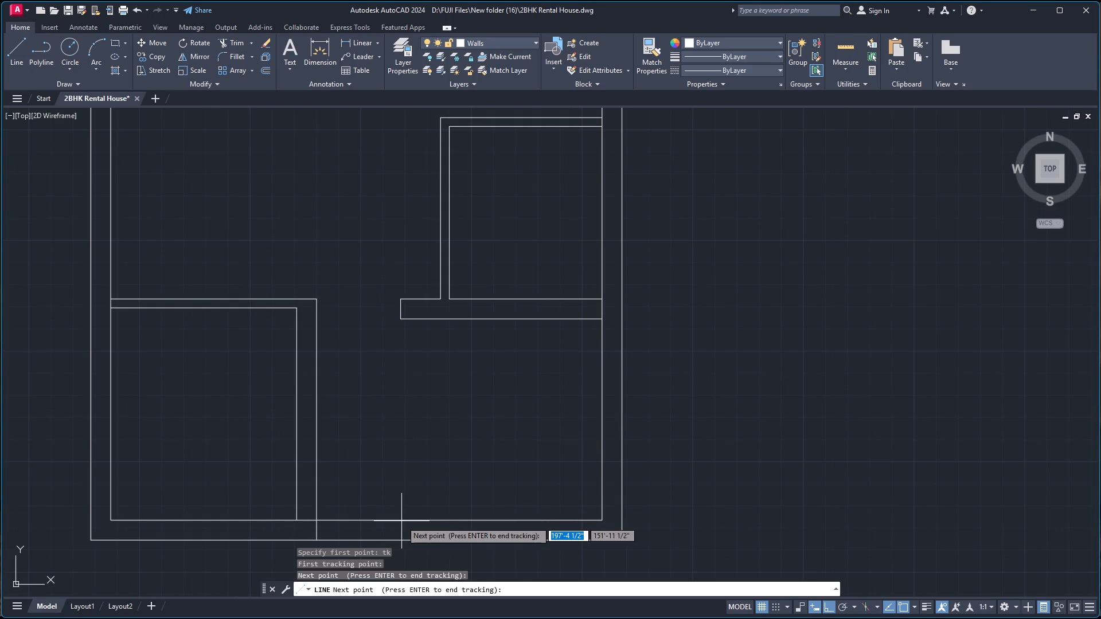
{"action": "key", "text": "Return"}
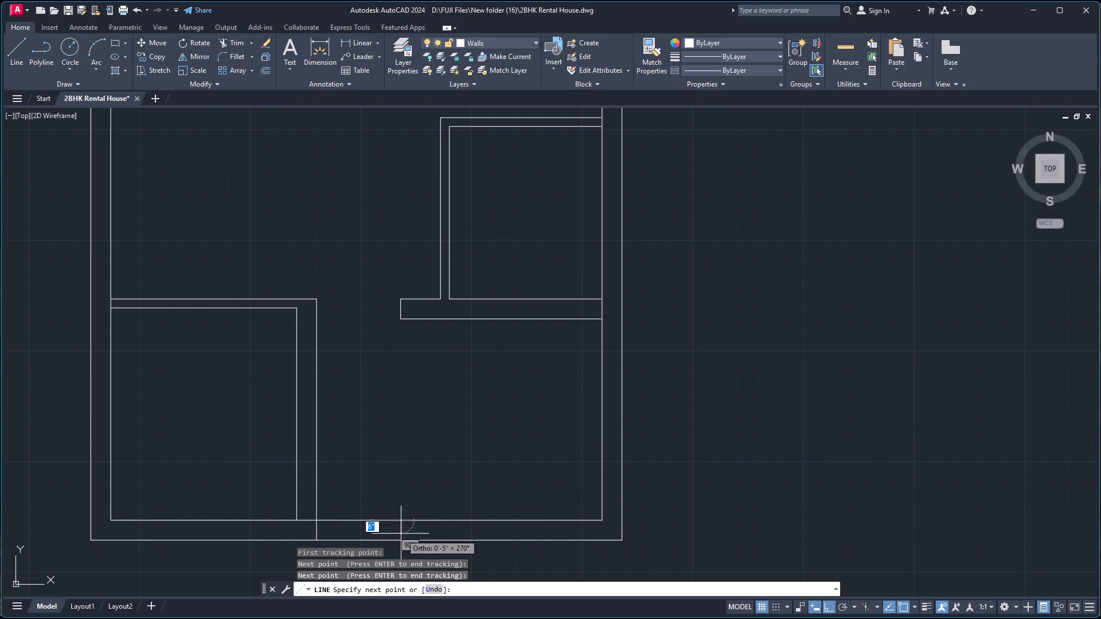
{"action": "scroll", "coordinate": [401, 534], "scroll_direction": "up", "scroll_amount": 4}
{"action": "scroll", "coordinate": [388, 550], "scroll_direction": "down", "scroll_amount": 5}
{"action": "scroll", "coordinate": [388, 551], "scroll_direction": "up", "scroll_amount": 2}
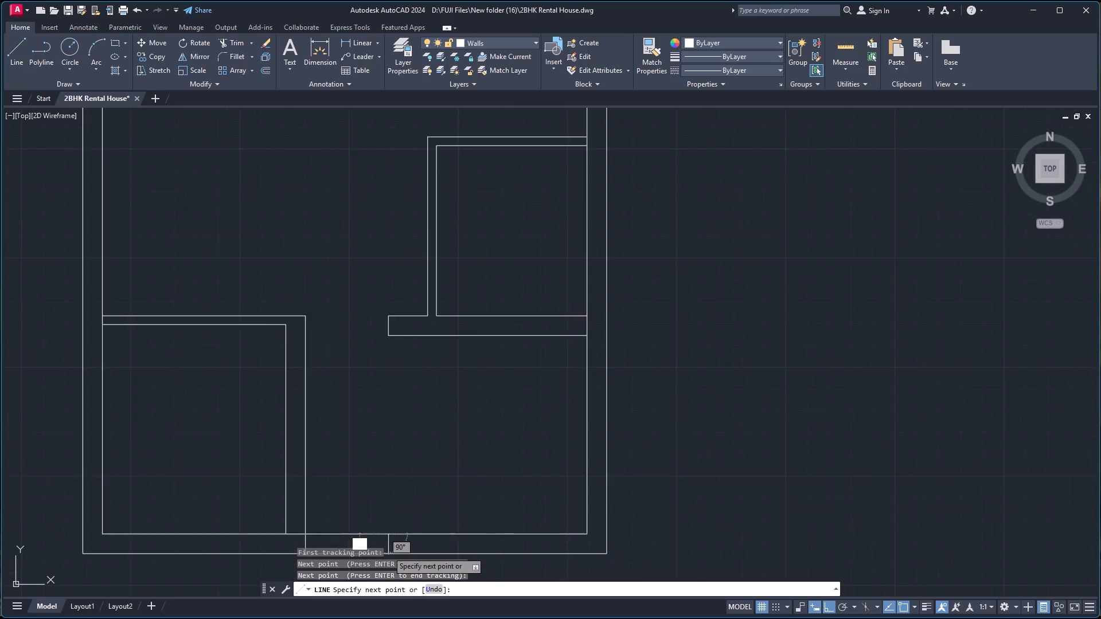
{"action": "scroll", "coordinate": [388, 551], "scroll_direction": "up", "scroll_amount": 2}
{"action": "left_click", "coordinate": [385, 558]}
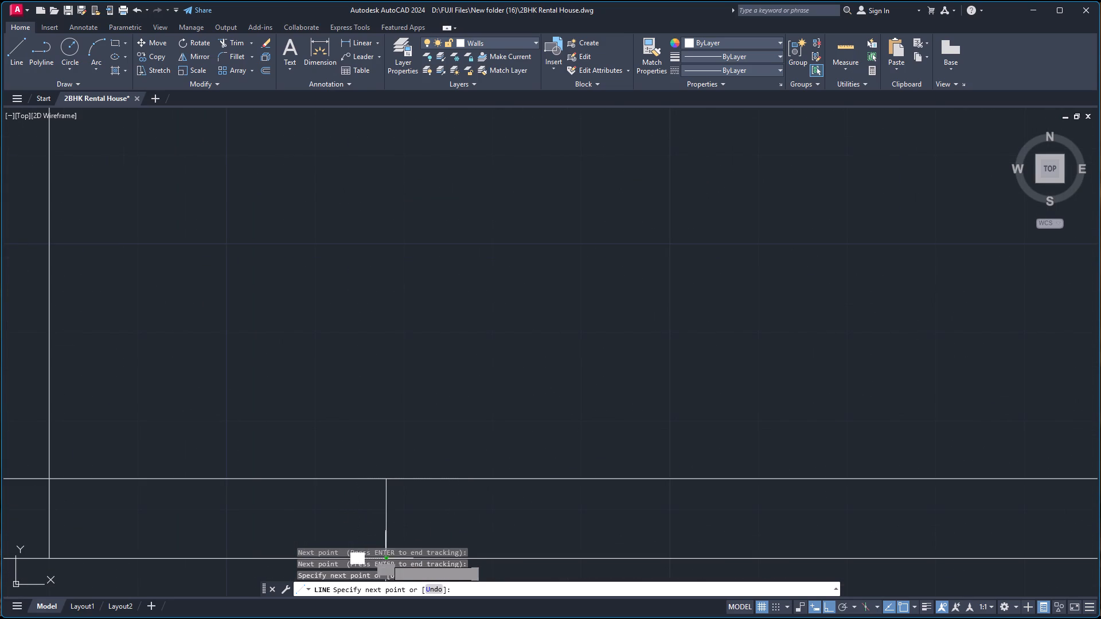
{"action": "key", "text": "space"}
Trim both bottom exterior wall lines between the new cross line and the lower-left room, plus the inner line crossing that room's right wall.
{"action": "scroll", "coordinate": [424, 356], "scroll_direction": "down", "scroll_amount": 4}
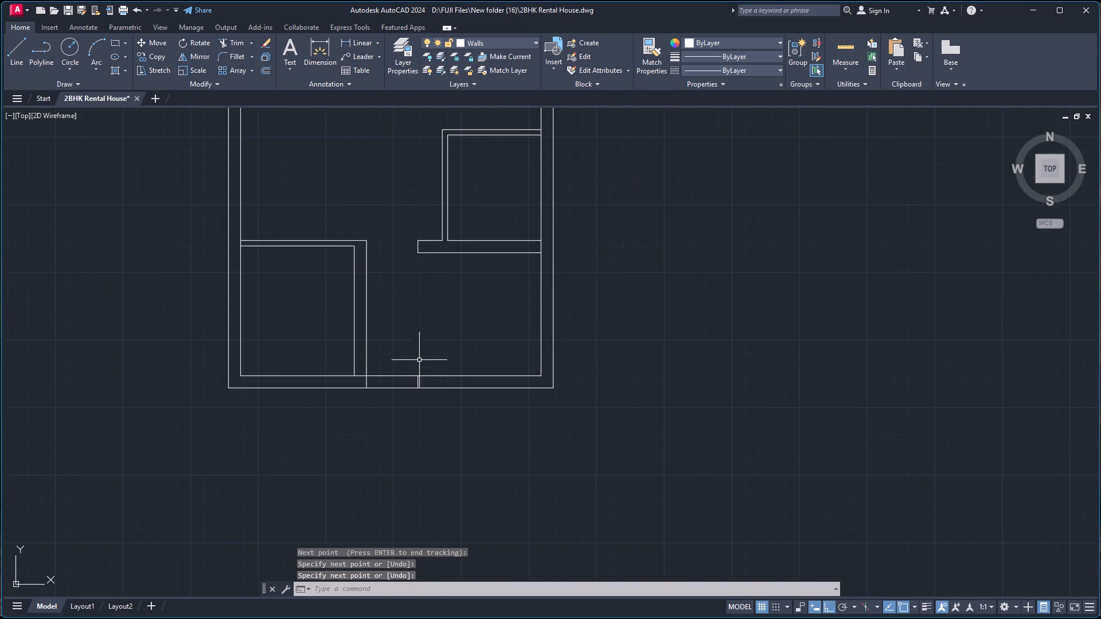
{"action": "scroll", "coordinate": [425, 288], "scroll_direction": "up", "scroll_amount": 2}
{"action": "scroll", "coordinate": [382, 425], "scroll_direction": "down", "scroll_amount": 1}
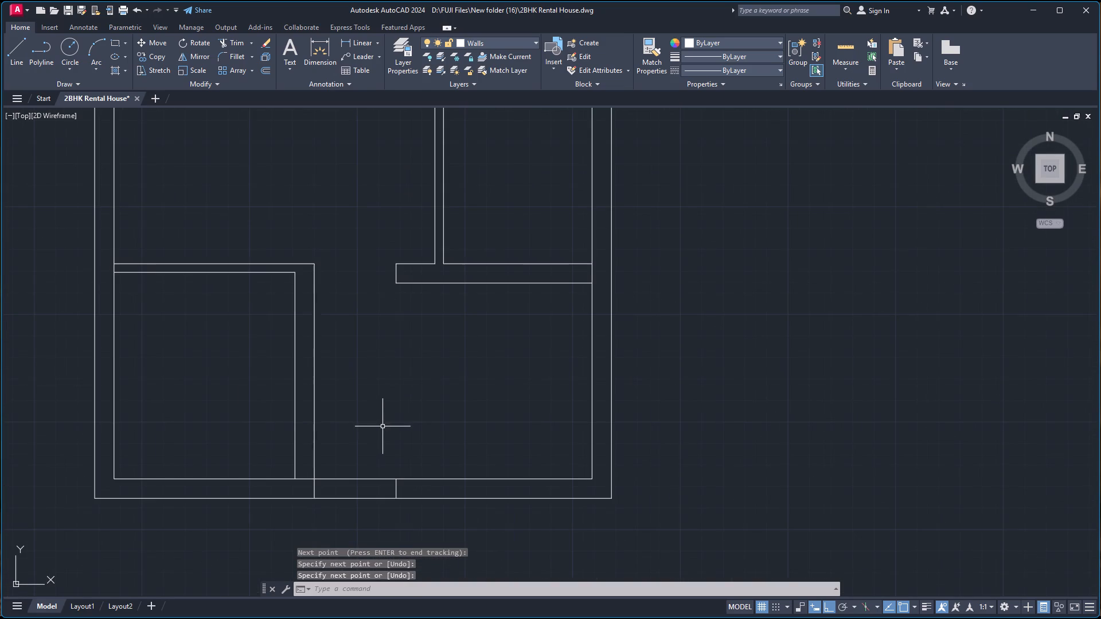
{"action": "type", "text": "tr"}
{"action": "key", "text": "Return"}
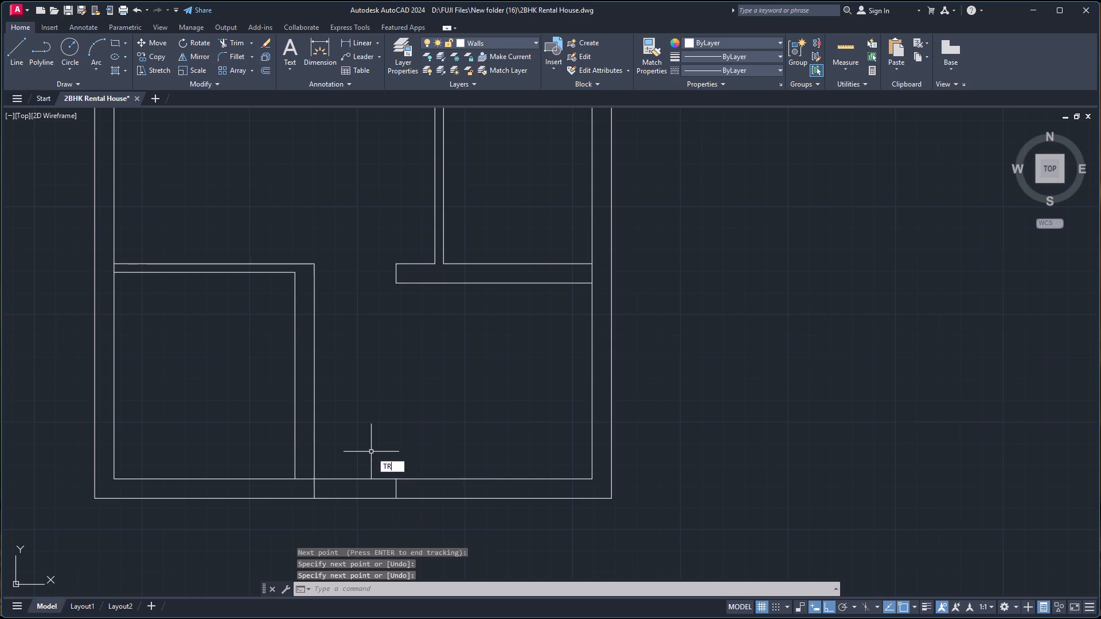
{"action": "left_click", "coordinate": [365, 456]}
{"action": "left_click", "coordinate": [368, 513]}
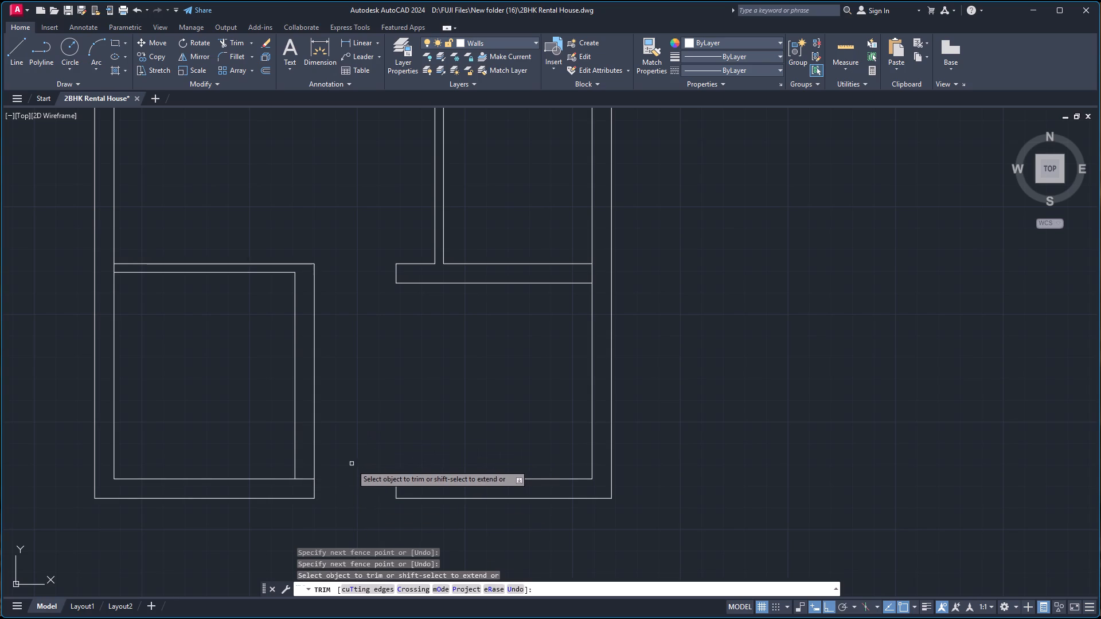
{"action": "left_click", "coordinate": [311, 479]}
Trim the wall line segments inside the partition between the two upper rooms, at its lower and upper junctions.
{"action": "scroll", "coordinate": [512, 350], "scroll_direction": "down", "scroll_amount": 3}
{"action": "scroll", "coordinate": [510, 290], "scroll_direction": "up", "scroll_amount": 1}
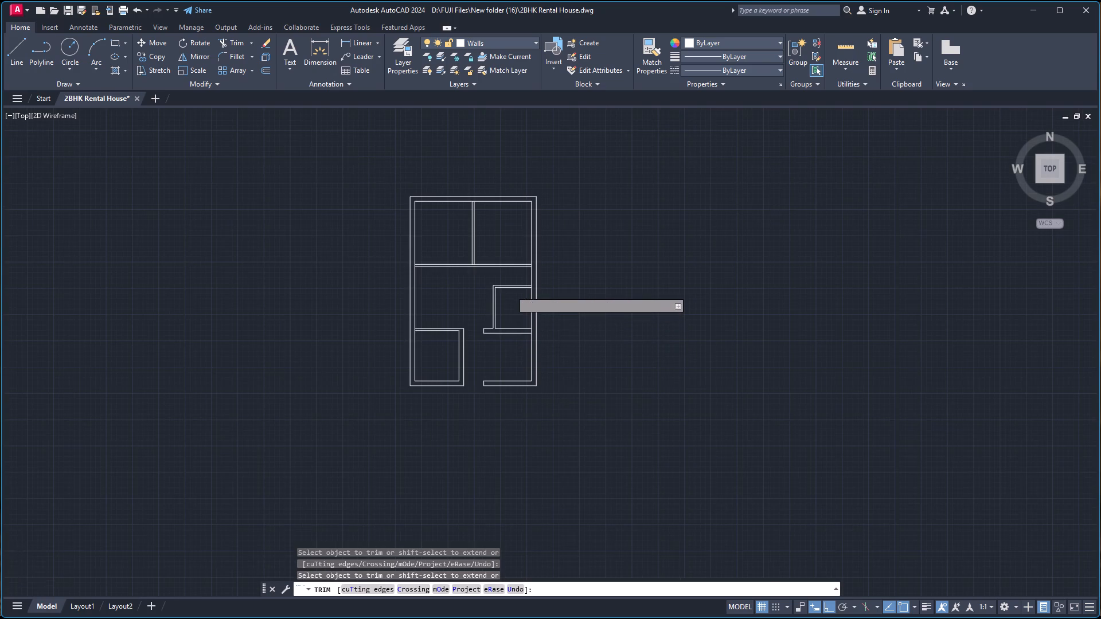
{"action": "scroll", "coordinate": [510, 290], "scroll_direction": "up", "scroll_amount": 1}
{"action": "scroll", "coordinate": [516, 244], "scroll_direction": "down", "scroll_amount": 2}
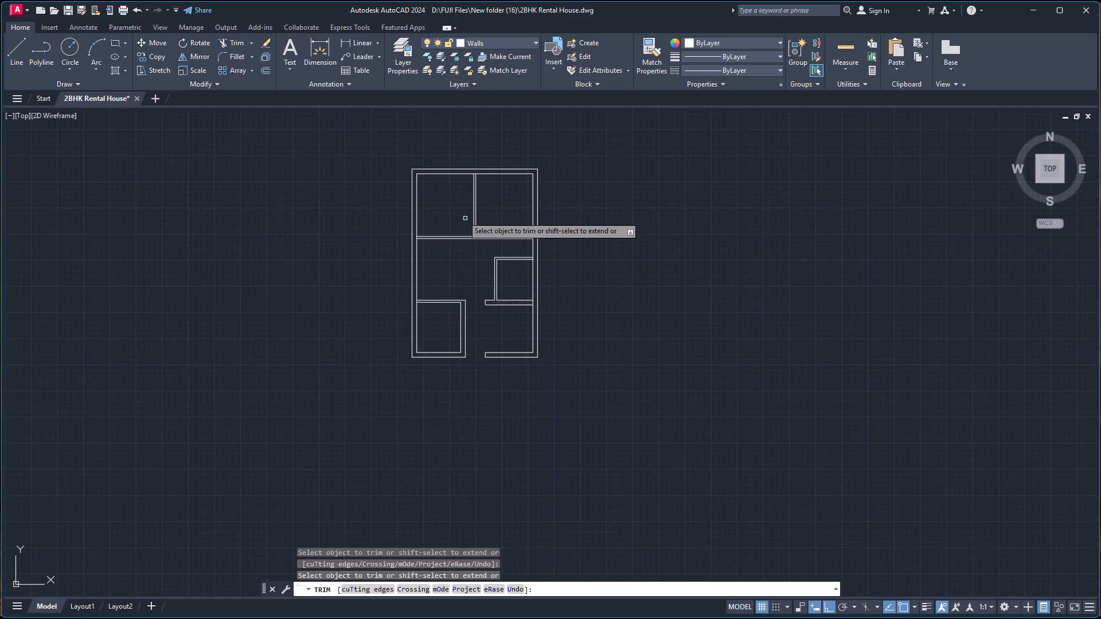
{"action": "scroll", "coordinate": [462, 216], "scroll_direction": "up", "scroll_amount": 2}
{"action": "scroll", "coordinate": [491, 273], "scroll_direction": "up", "scroll_amount": 3}
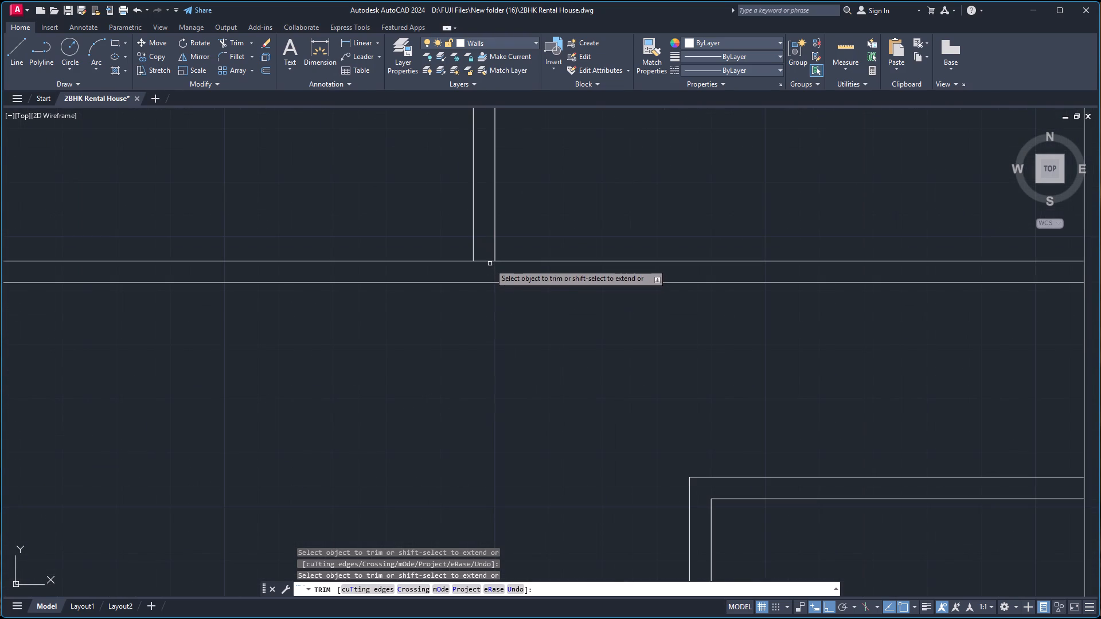
{"action": "left_click", "coordinate": [487, 261]}
{"action": "scroll", "coordinate": [512, 257], "scroll_direction": "down", "scroll_amount": 1}
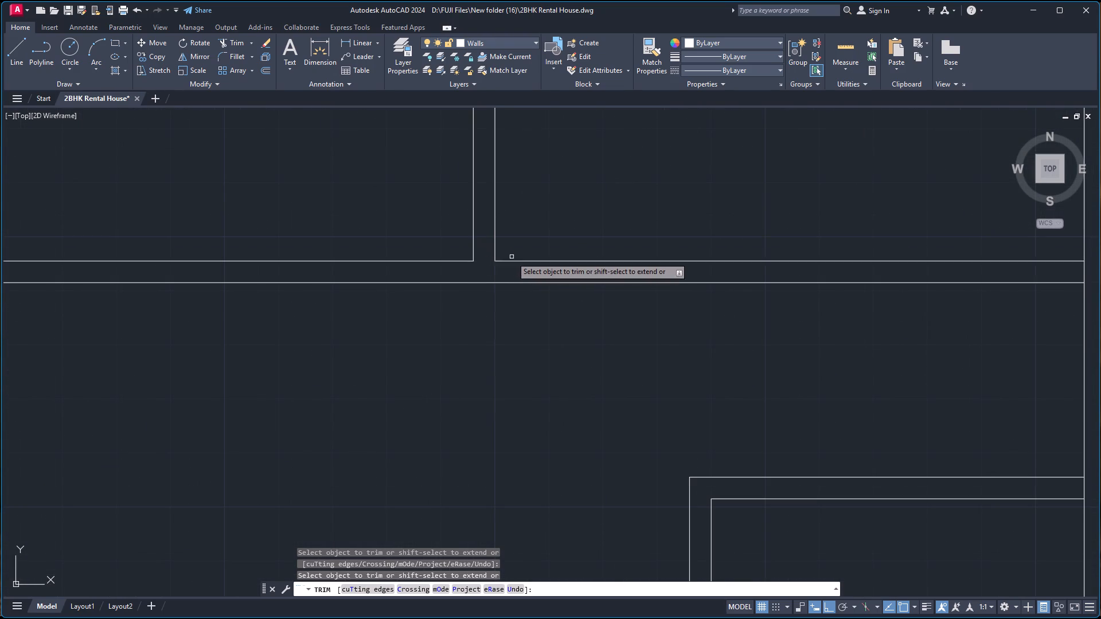
{"action": "scroll", "coordinate": [512, 257], "scroll_direction": "down", "scroll_amount": 5}
{"action": "scroll", "coordinate": [511, 181], "scroll_direction": "up", "scroll_amount": 3}
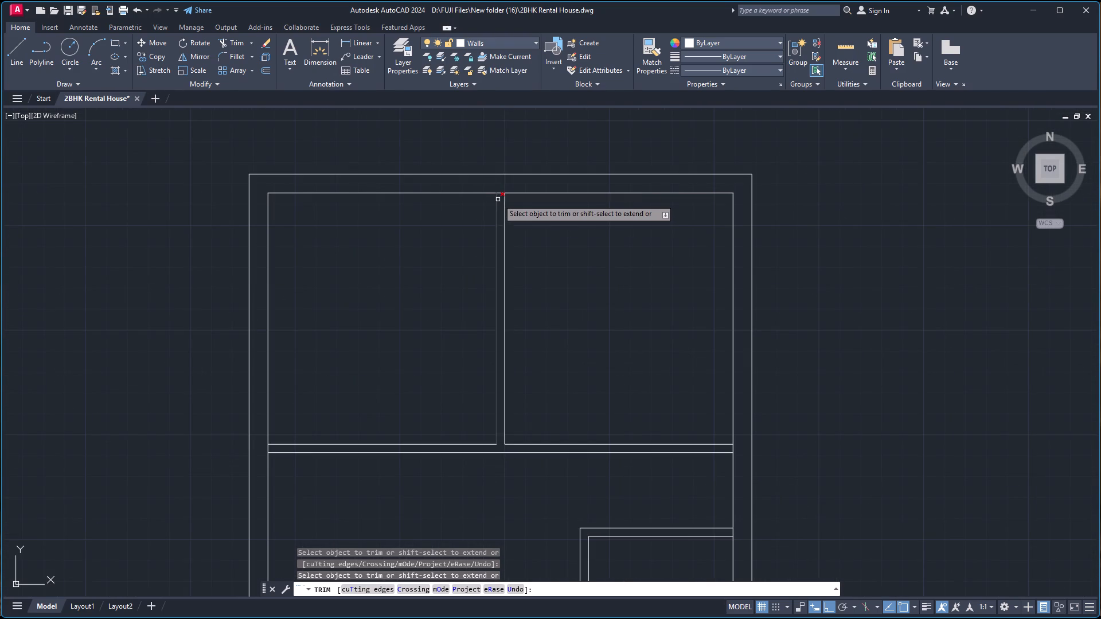
{"action": "scroll", "coordinate": [498, 199], "scroll_direction": "up", "scroll_amount": 2}
{"action": "left_click", "coordinate": [499, 185]}
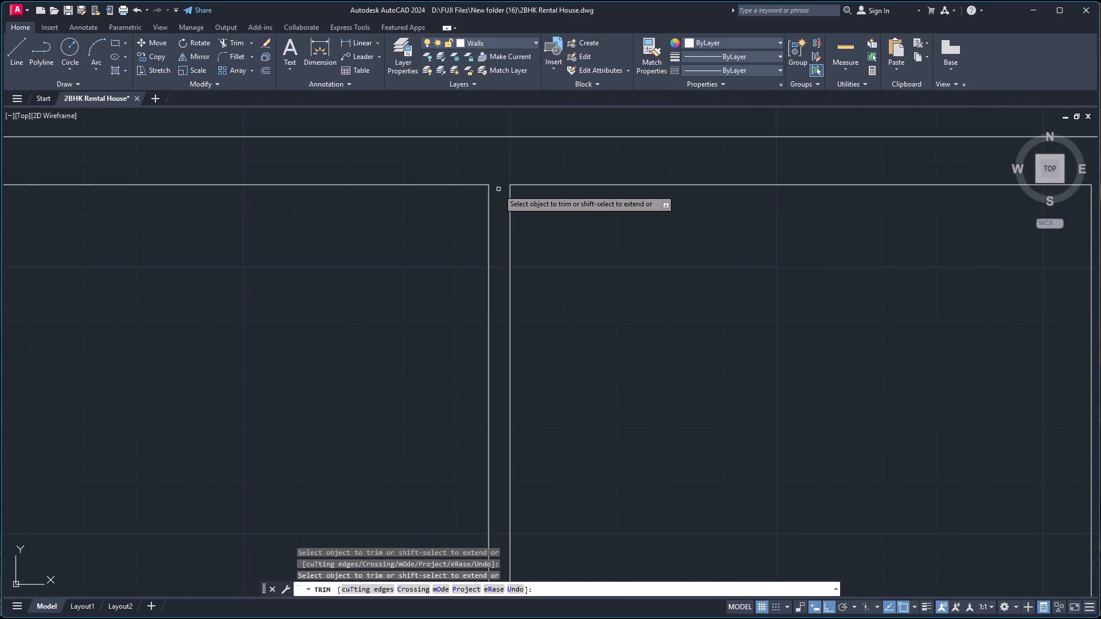
Trim the side exterior walls' inner lines inside the middle cross wall, the small right-hand room's top and bottom walls, and the lower-left room's top wall.
{"action": "scroll", "coordinate": [284, 355], "scroll_direction": "down", "scroll_amount": 5}
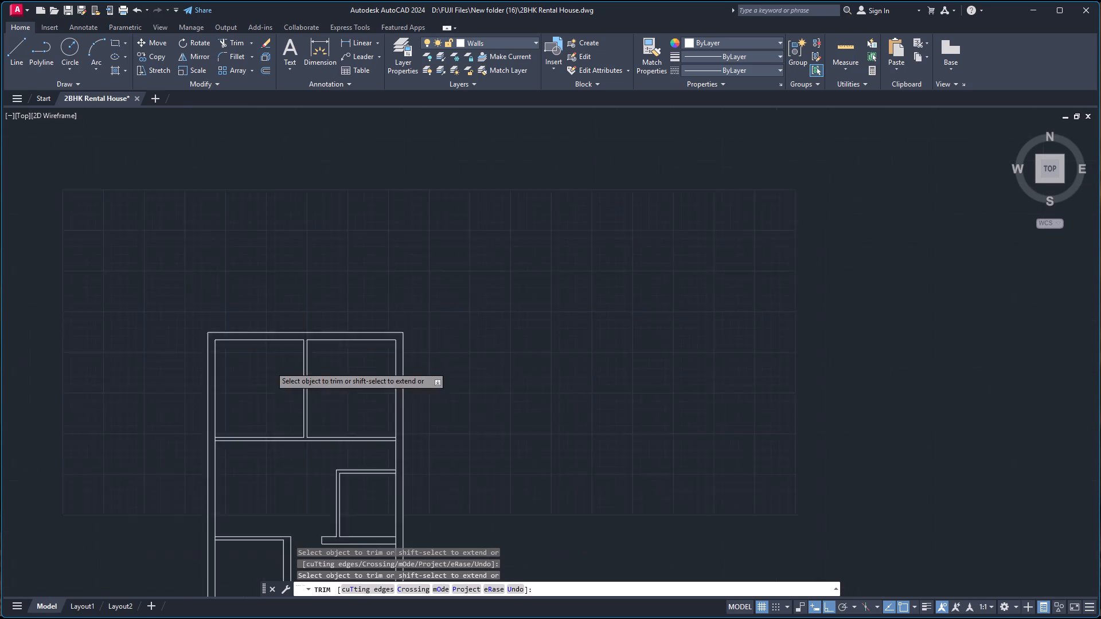
{"action": "scroll", "coordinate": [227, 453], "scroll_direction": "up", "scroll_amount": 6}
{"action": "scroll", "coordinate": [245, 181], "scroll_direction": "down", "scroll_amount": 4}
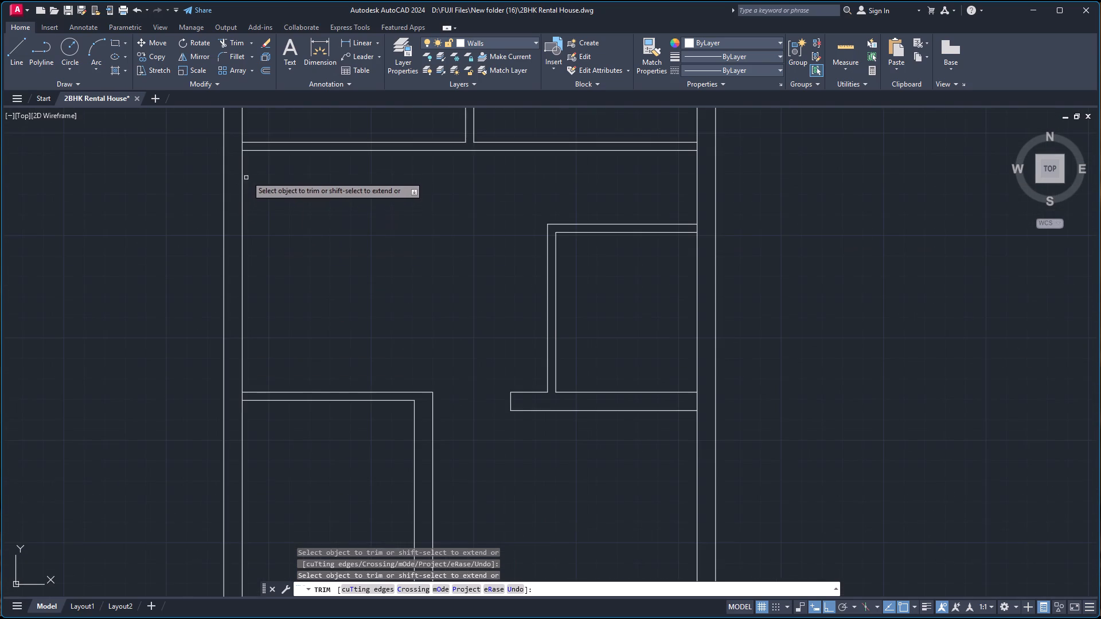
{"action": "left_click", "coordinate": [243, 147]}
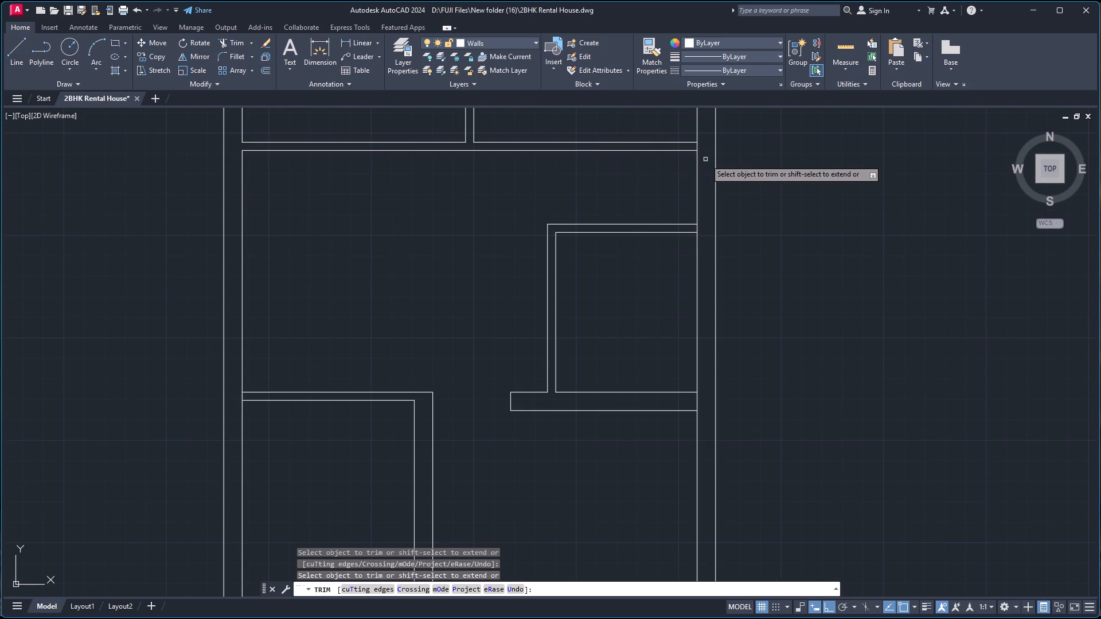
{"action": "left_click", "coordinate": [697, 147]}
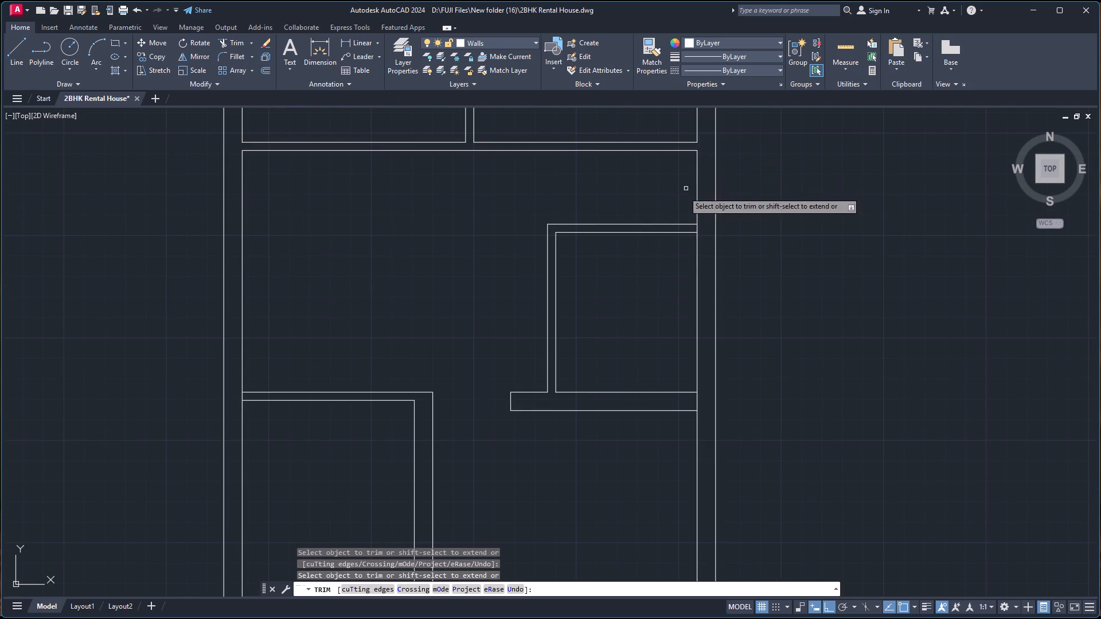
{"action": "left_click", "coordinate": [698, 228]}
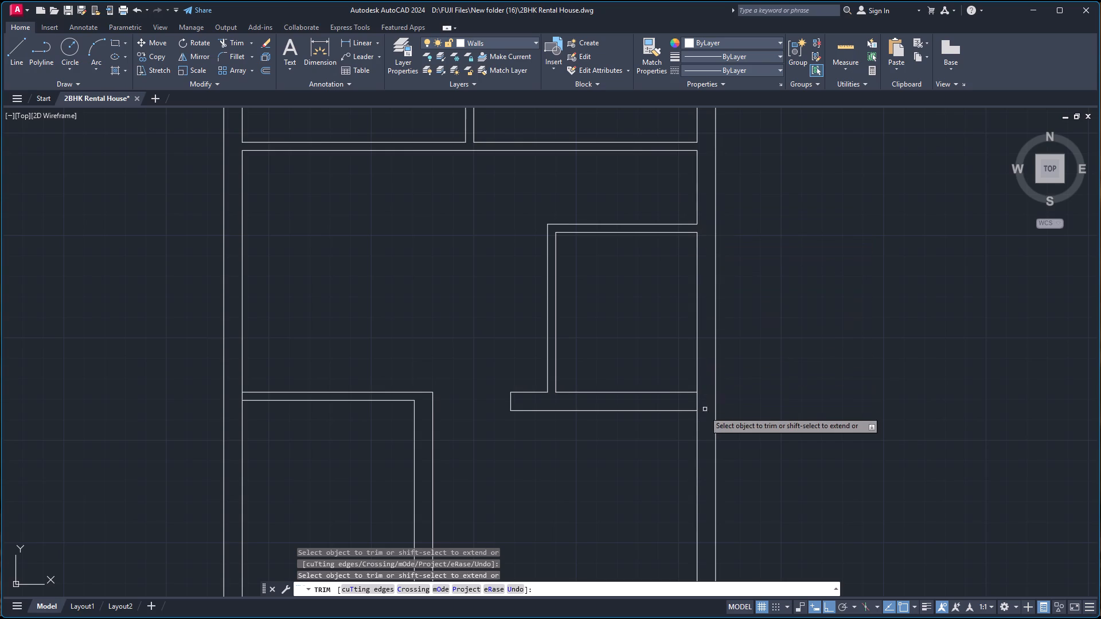
{"action": "left_click", "coordinate": [697, 403]}
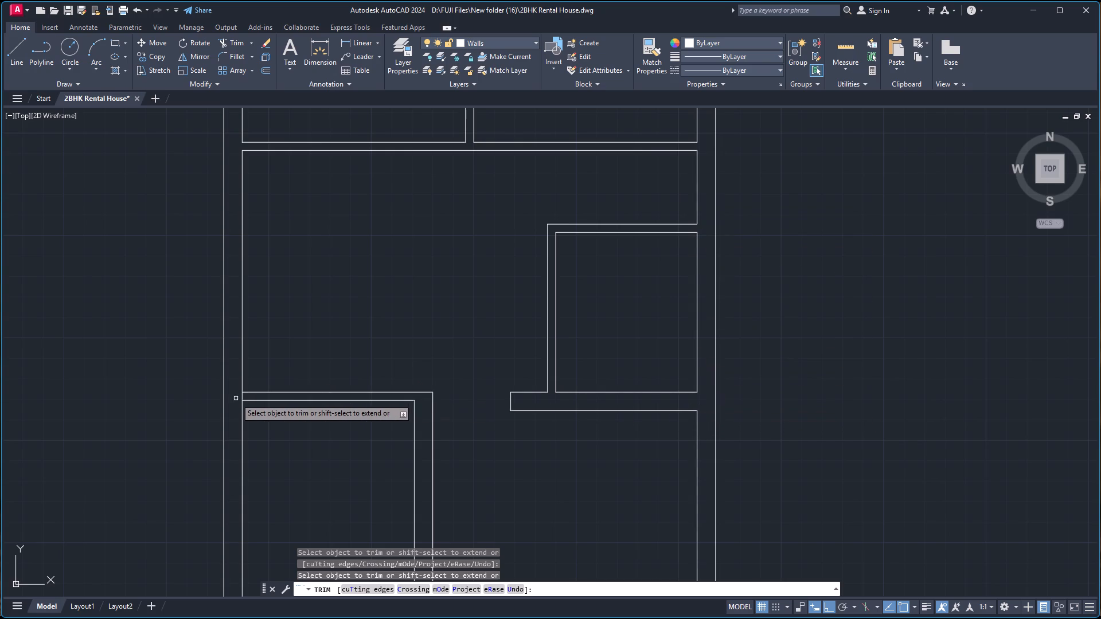
{"action": "left_click", "coordinate": [243, 396]}
{"action": "scroll", "coordinate": [282, 391], "scroll_direction": "down", "scroll_amount": 5}
{"action": "scroll", "coordinate": [287, 419], "scroll_direction": "up", "scroll_amount": 3}
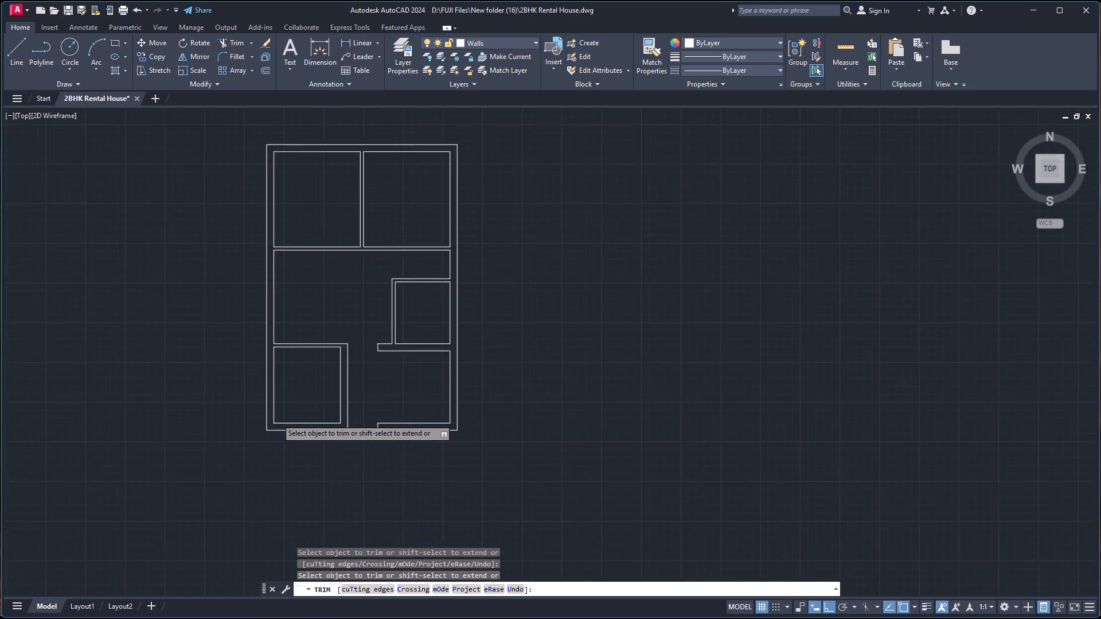
{"action": "scroll", "coordinate": [274, 417], "scroll_direction": "up", "scroll_amount": 2}
{"action": "scroll", "coordinate": [709, 366], "scroll_direction": "down", "scroll_amount": 2}
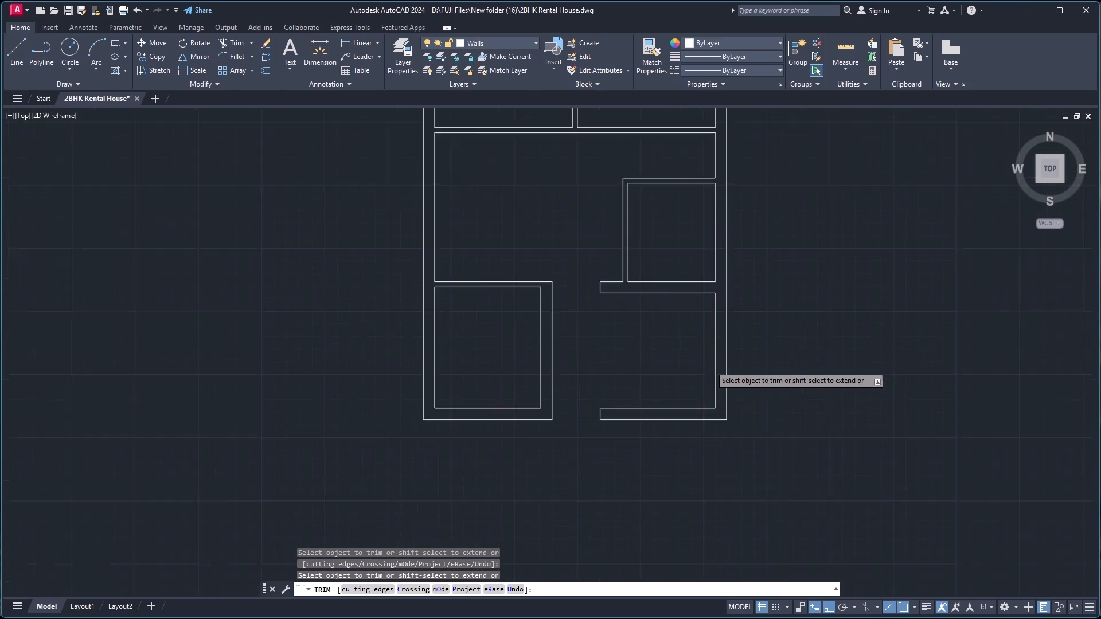
{"action": "scroll", "coordinate": [710, 366], "scroll_direction": "down", "scroll_amount": 2}
{"action": "scroll", "coordinate": [702, 307], "scroll_direction": "up", "scroll_amount": 3}
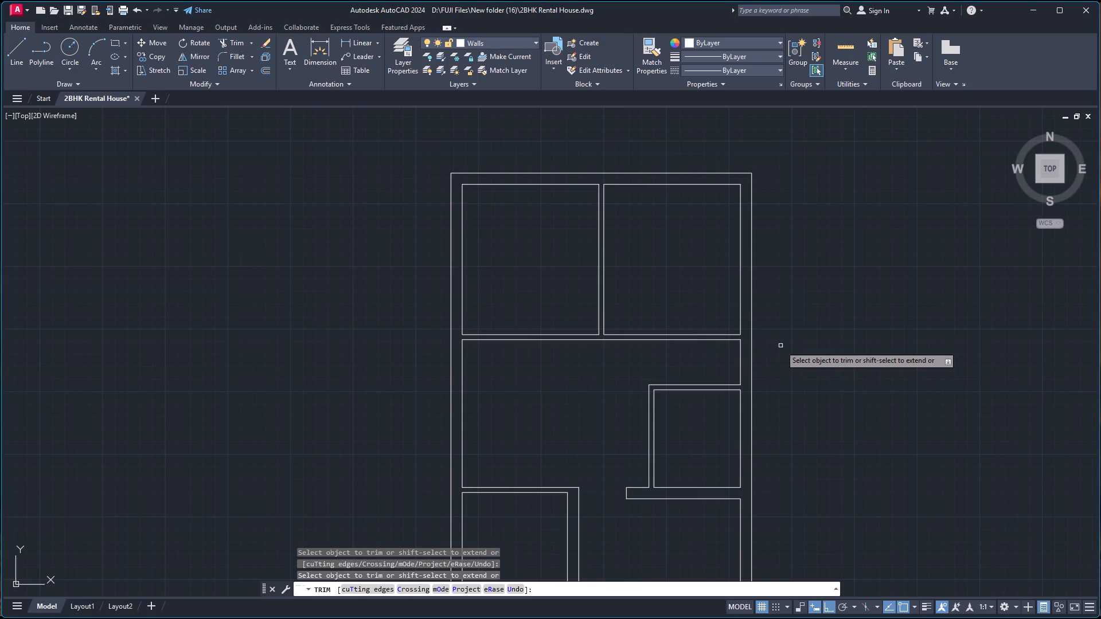
{"action": "key", "text": "space"}
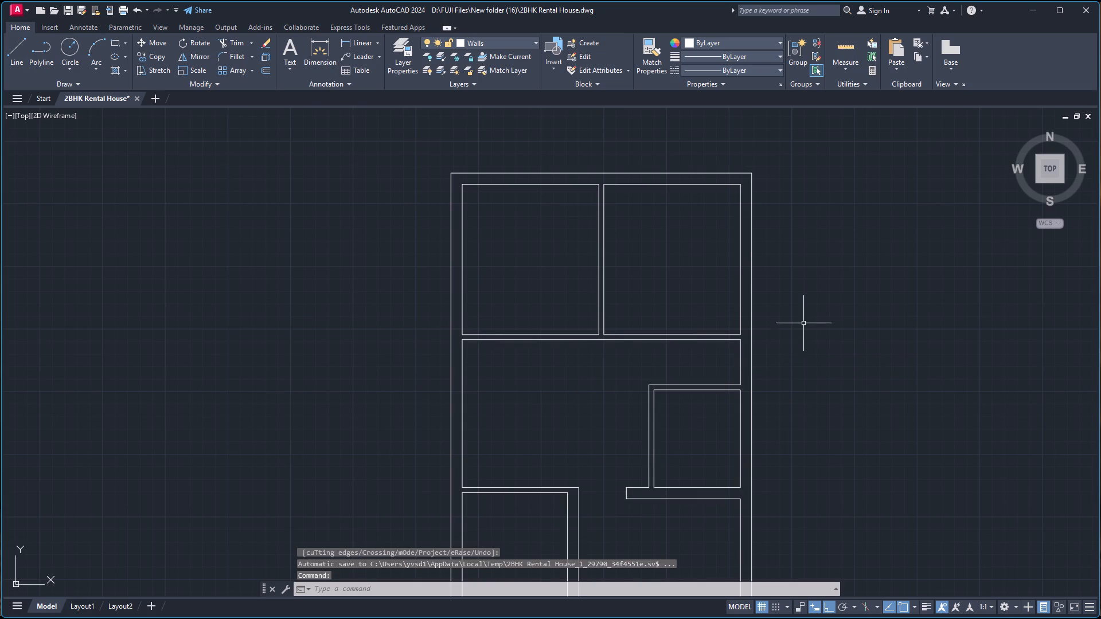
Check the room dimensions around the lower-right area with the Quick Measure tool.
{"action": "scroll", "coordinate": [756, 351], "scroll_direction": "down", "scroll_amount": 2}
{"action": "scroll", "coordinate": [763, 395], "scroll_direction": "up", "scroll_amount": 2}
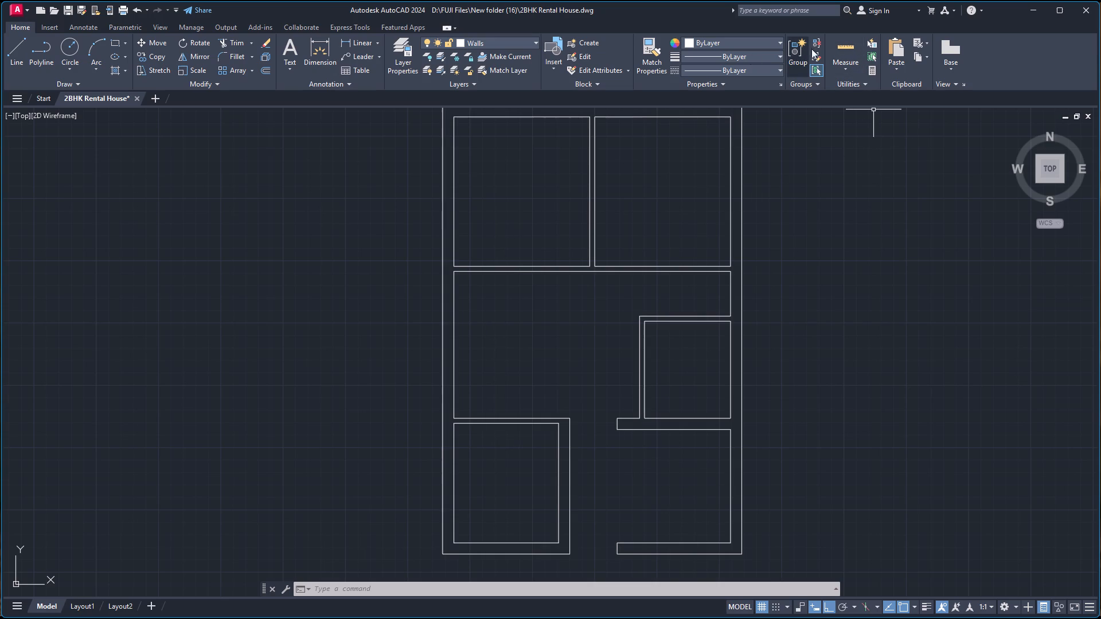
{"action": "left_click", "coordinate": [842, 44]}
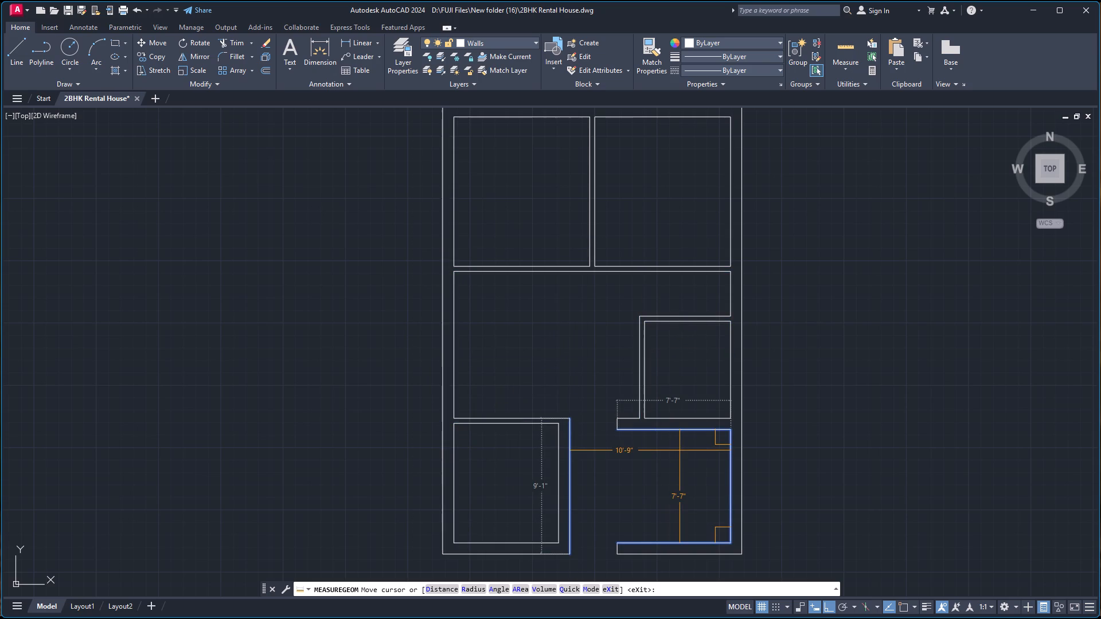
{"action": "key", "text": "space"}
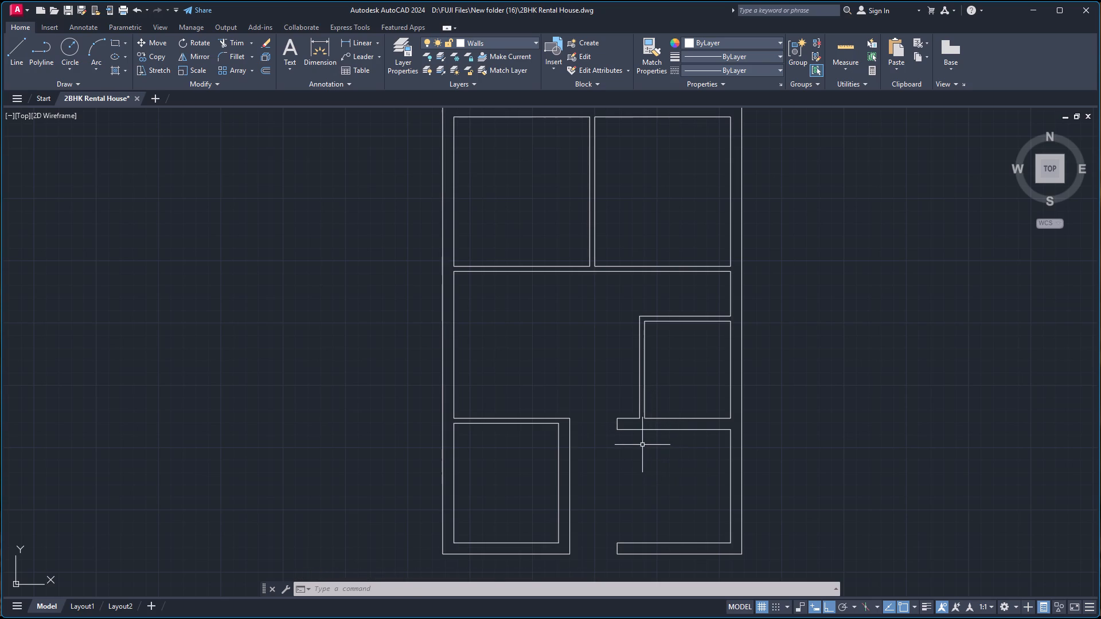
Create a new layer named Steps.
{"action": "left_click", "coordinate": [408, 48]}
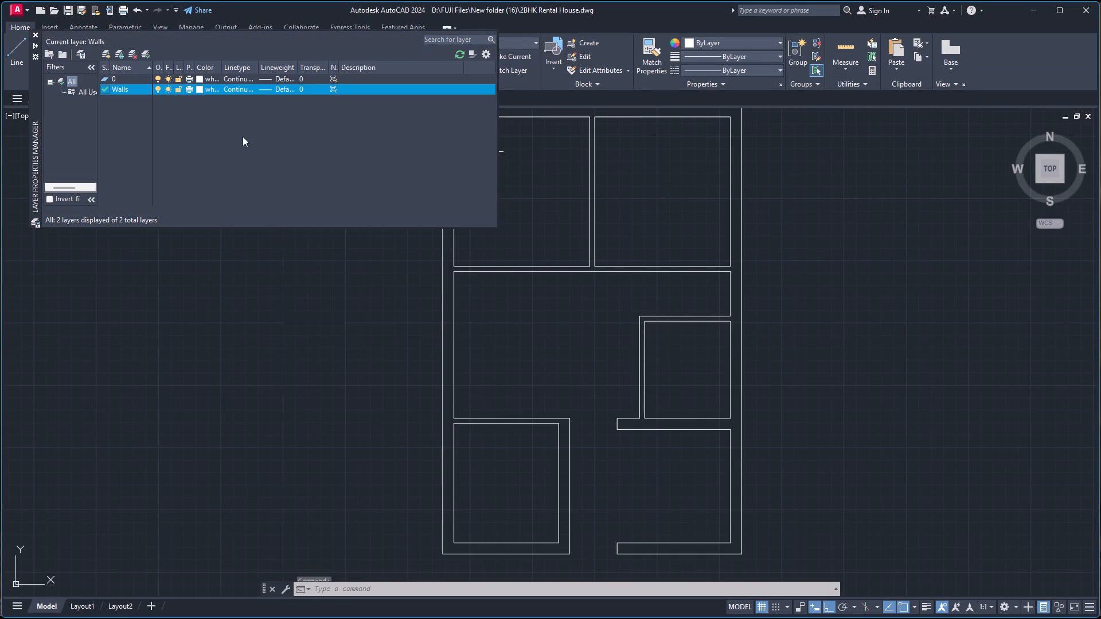
{"action": "left_click", "coordinate": [108, 56]}
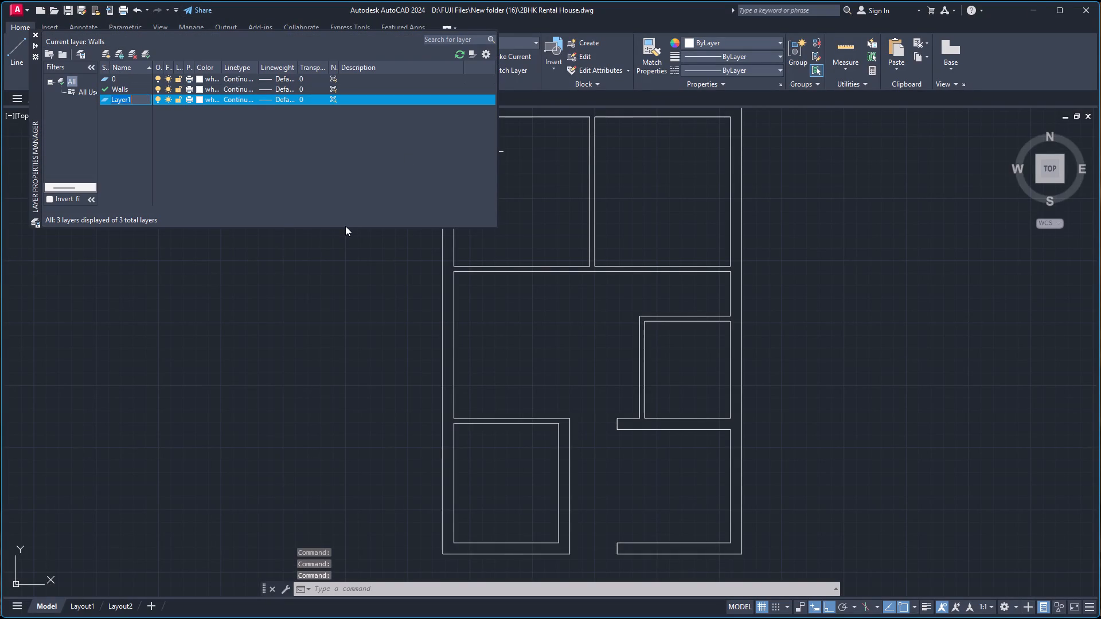
{"action": "type", "text": "Steps"}
{"action": "key", "text": "Return"}
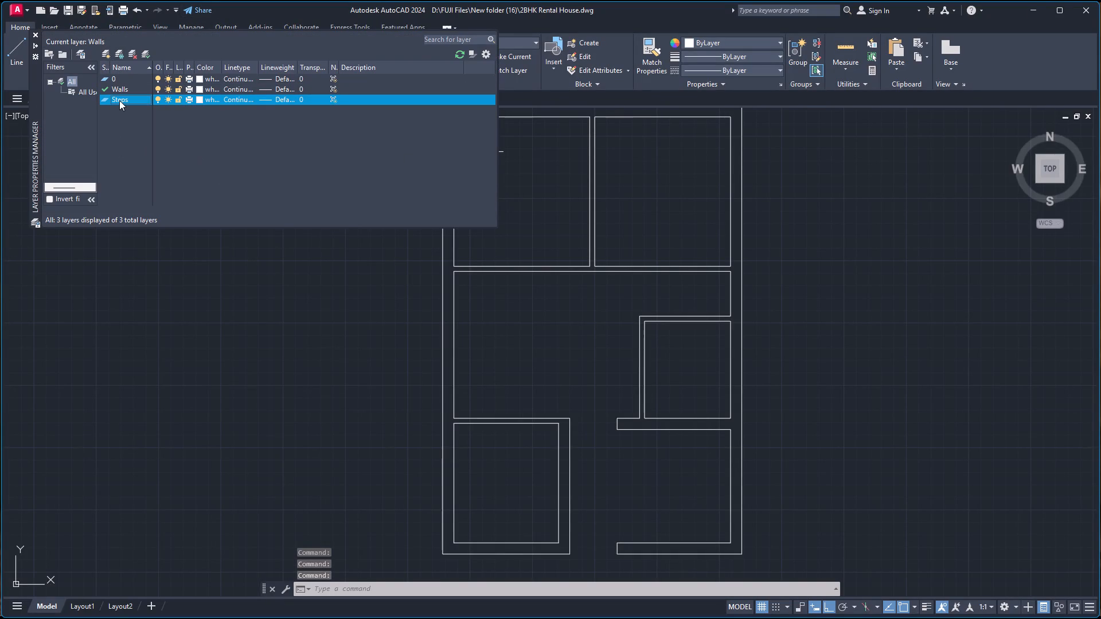
Make the Steps layer current and set its colour to yellow, index 50.
{"action": "double_click", "coordinate": [119, 100]}
{"action": "left_click", "coordinate": [199, 99]}
{"action": "left_click", "coordinate": [489, 274]}
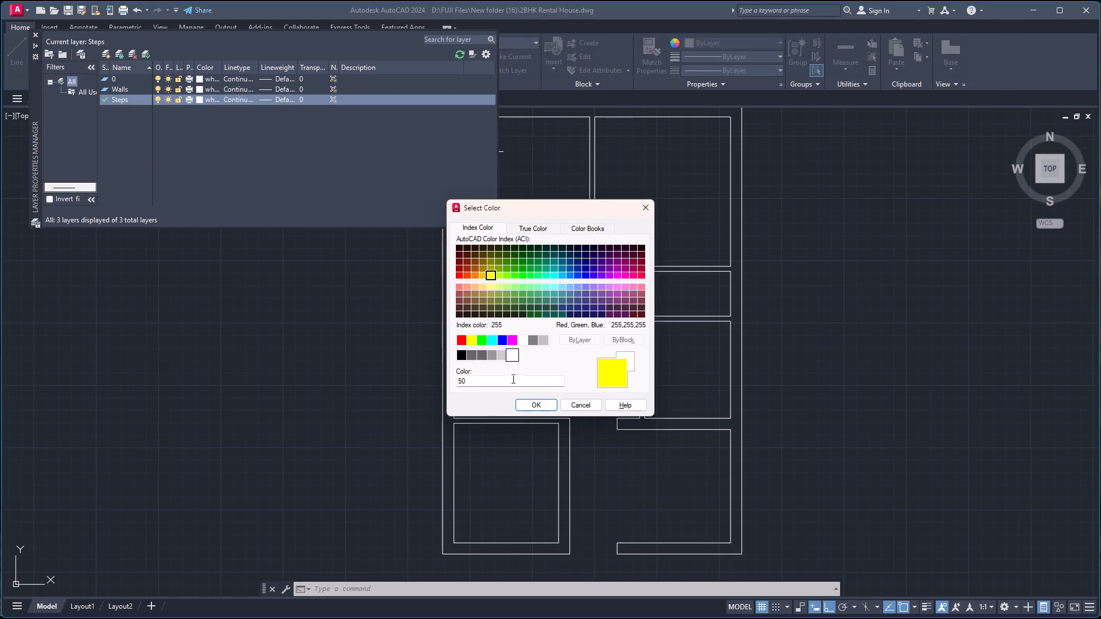
{"action": "left_click", "coordinate": [530, 405]}
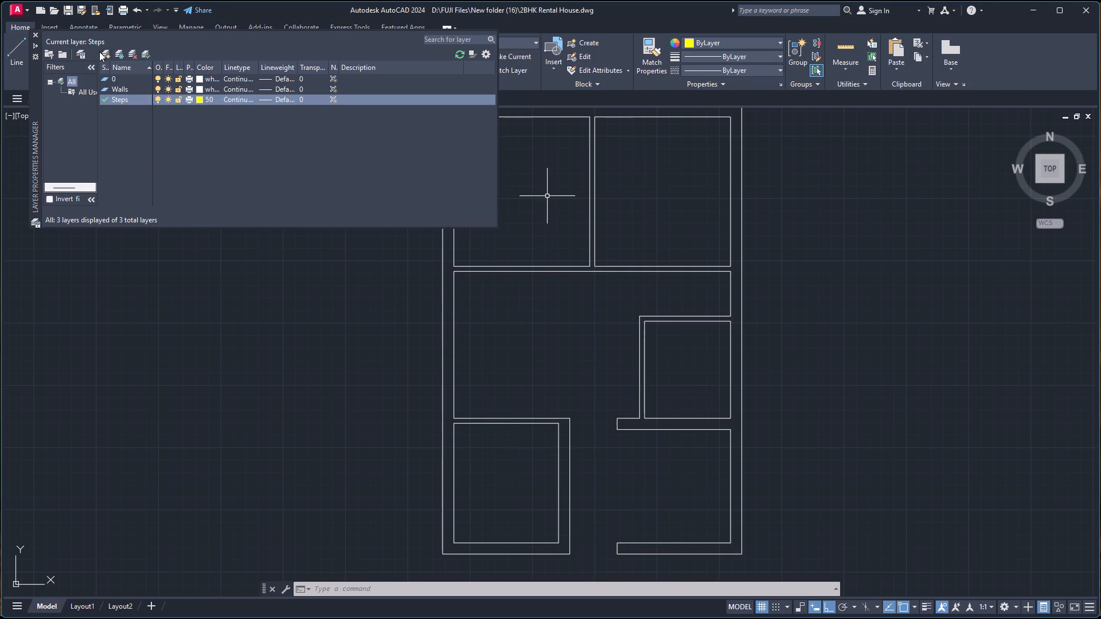
{"action": "left_click", "coordinate": [37, 45]}
{"action": "left_click", "coordinate": [37, 45]}
{"action": "left_click", "coordinate": [33, 48]}
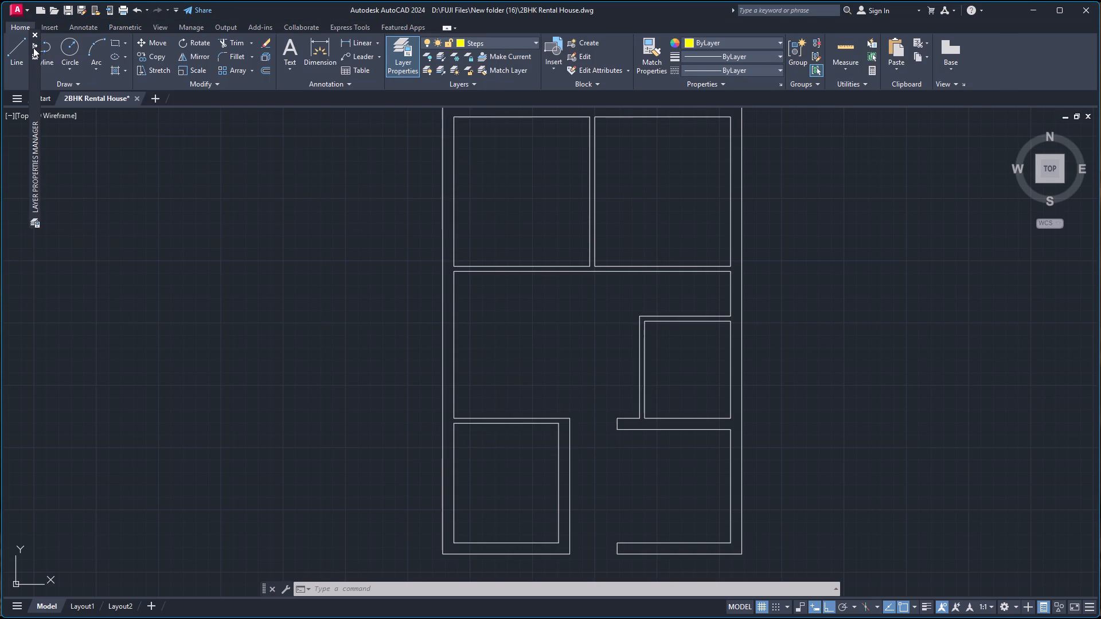
Draw a 3' horizontal line into the lower-right area from the midpoint of the right exterior wall's inner line.
{"action": "scroll", "coordinate": [756, 451], "scroll_direction": "up", "scroll_amount": 3}
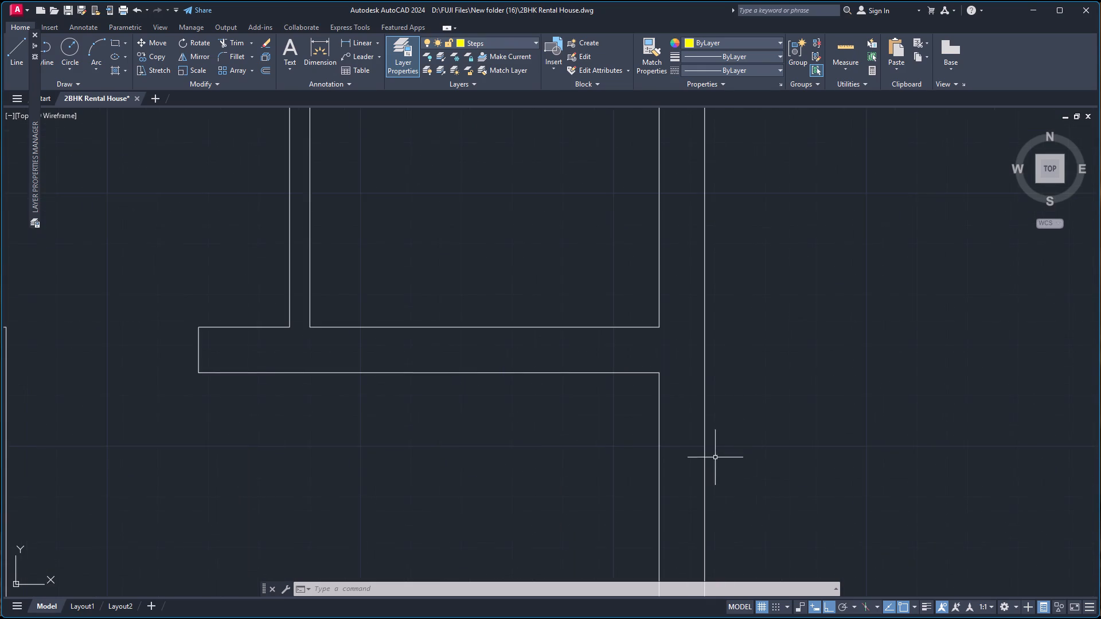
{"action": "scroll", "coordinate": [671, 426], "scroll_direction": "down", "scroll_amount": 4}
{"action": "scroll", "coordinate": [675, 468], "scroll_direction": "up", "scroll_amount": 3}
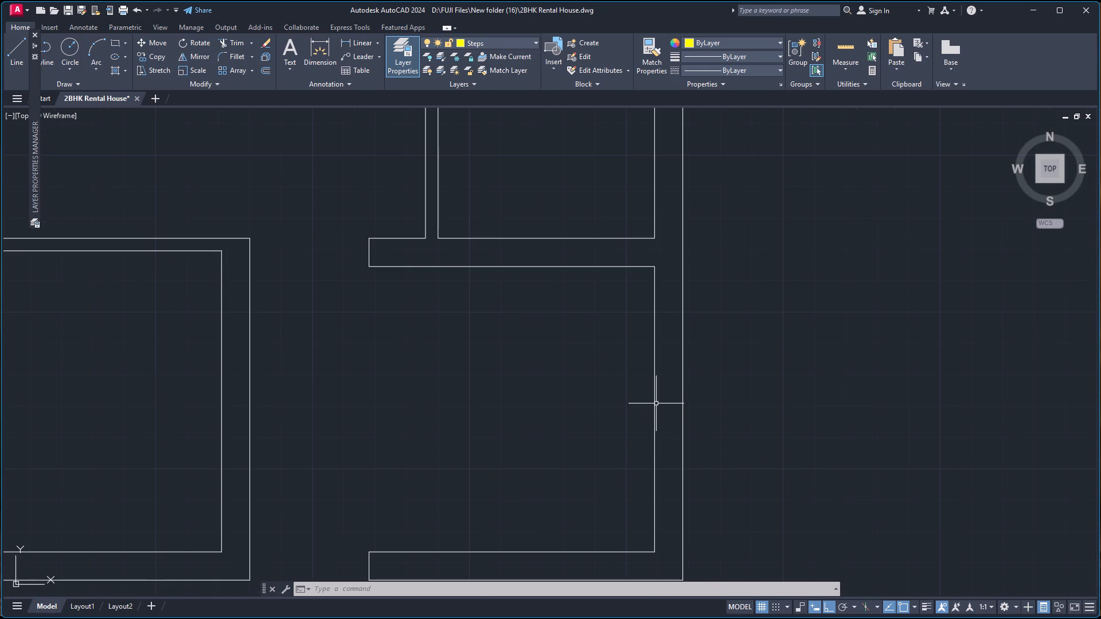
{"action": "key", "text": "l"}
{"action": "key", "text": "Return"}
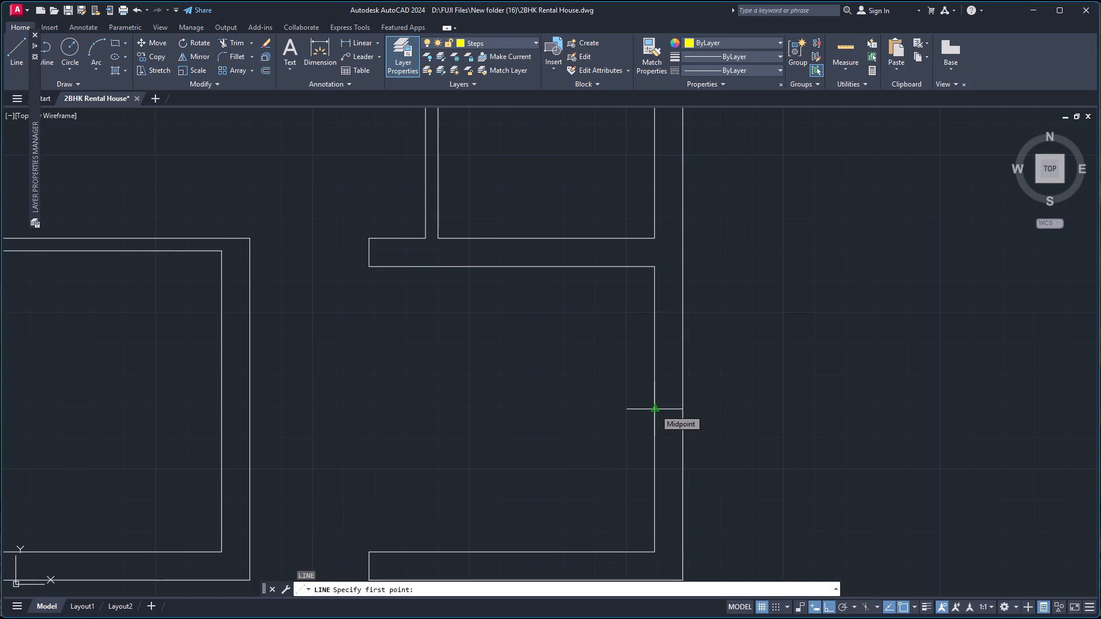
{"action": "left_click", "coordinate": [655, 409]}
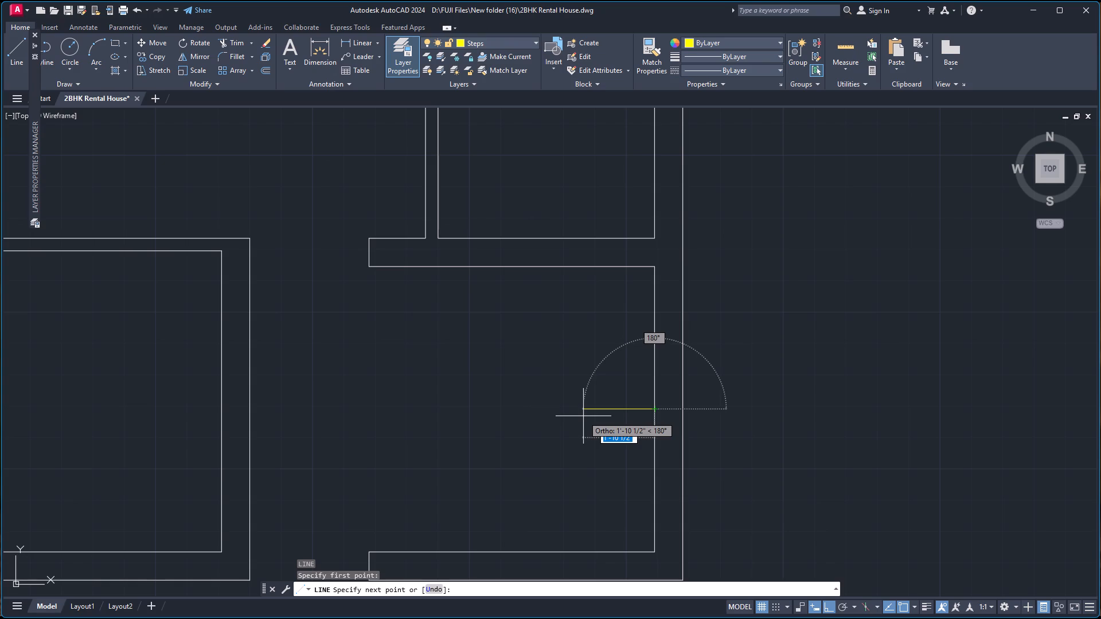
{"action": "type", "text": "3'"}
{"action": "key", "text": "Return"}
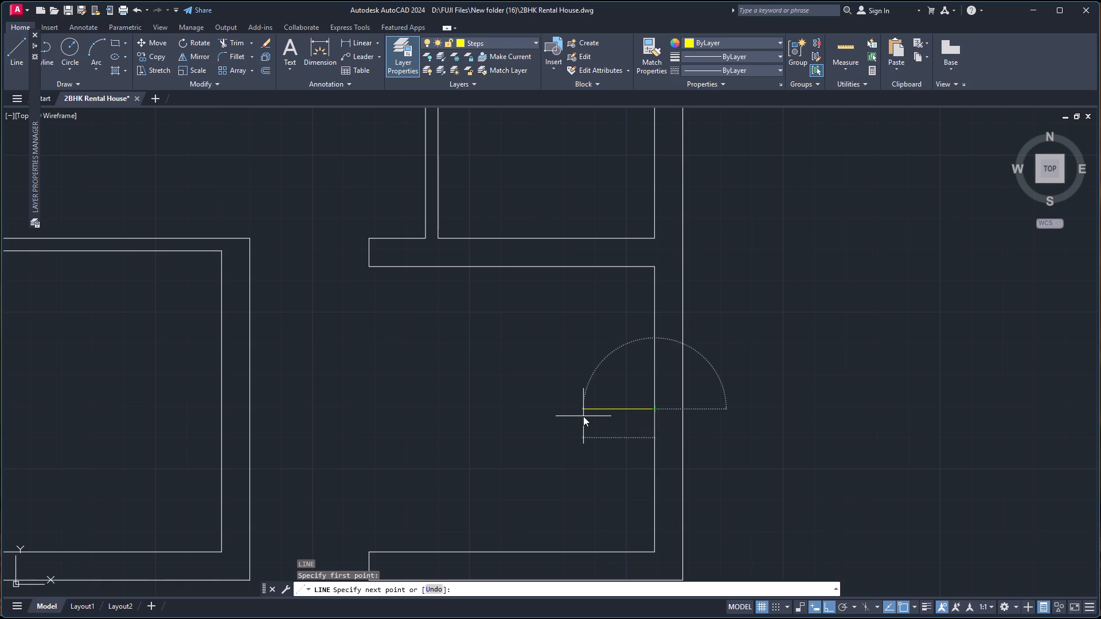
{"action": "scroll", "coordinate": [592, 398], "scroll_direction": "down", "scroll_amount": 1}
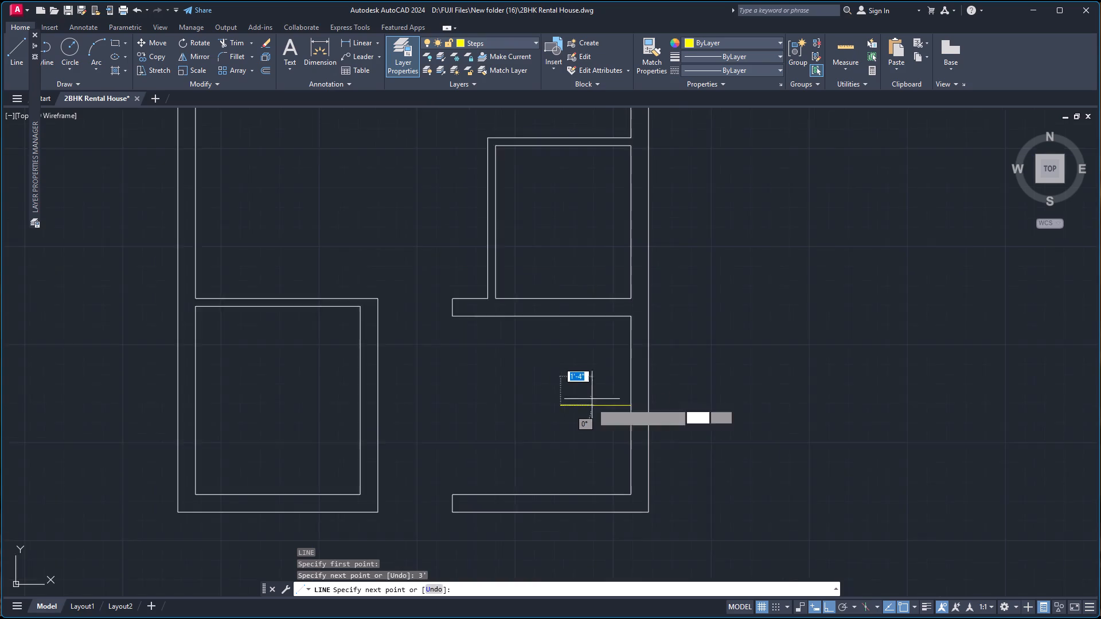
{"action": "scroll", "coordinate": [591, 408], "scroll_direction": "down", "scroll_amount": 1}
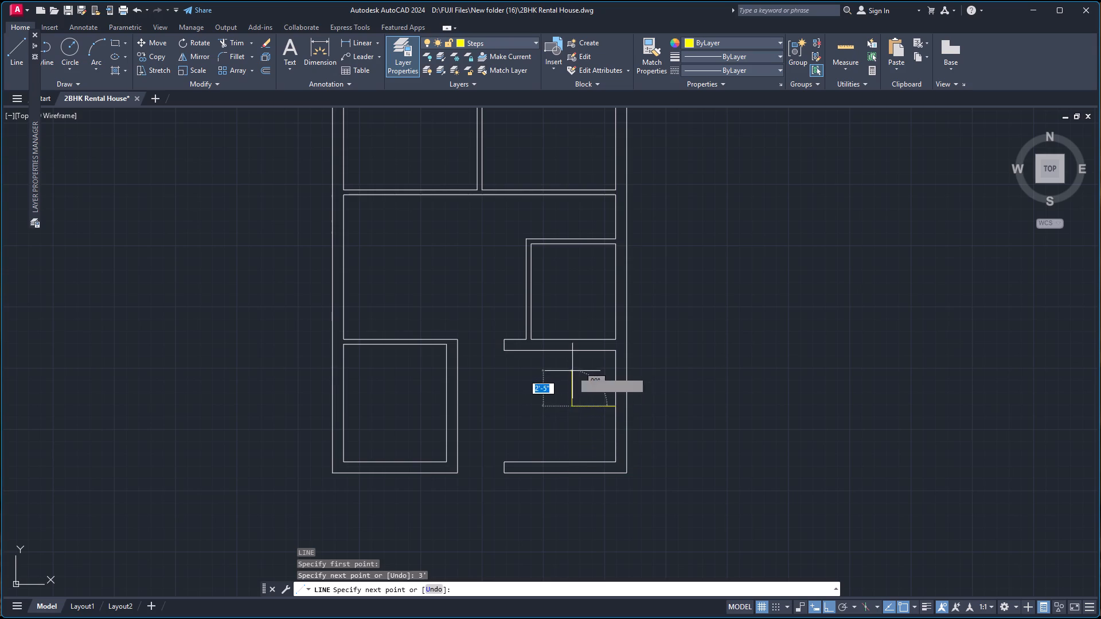
{"action": "scroll", "coordinate": [572, 373], "scroll_direction": "down", "scroll_amount": 2}
{"action": "scroll", "coordinate": [571, 375], "scroll_direction": "up", "scroll_amount": 3}
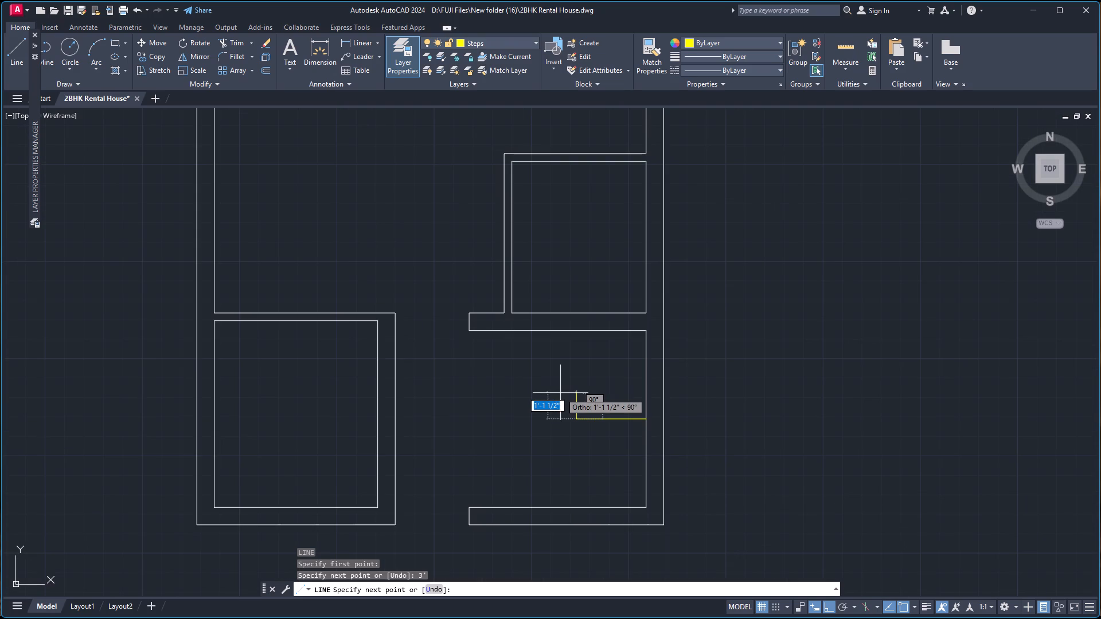
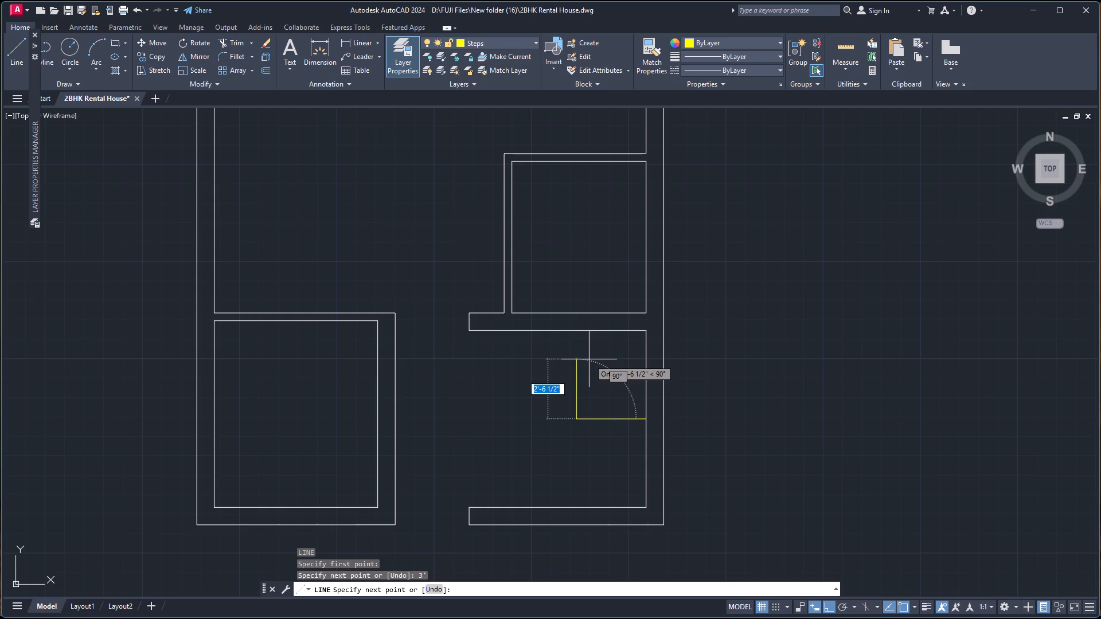
Delete the 3' horizontal line drawn from the midpoint of the right exterior wall's inner line.
{"action": "key", "text": "Escape"}
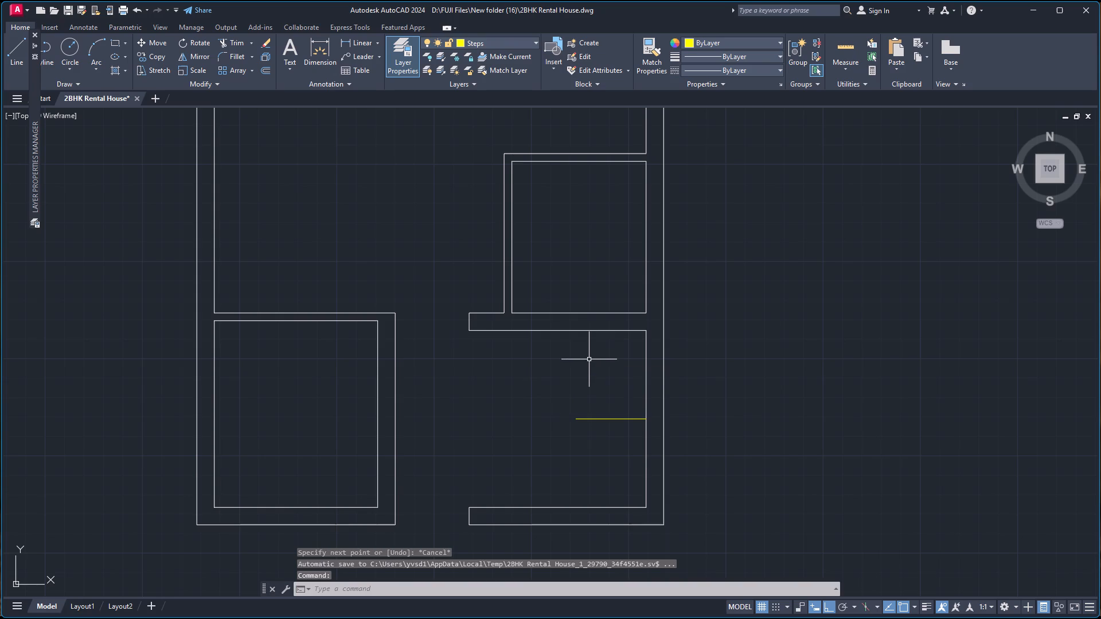
{"action": "left_click", "coordinate": [614, 418]}
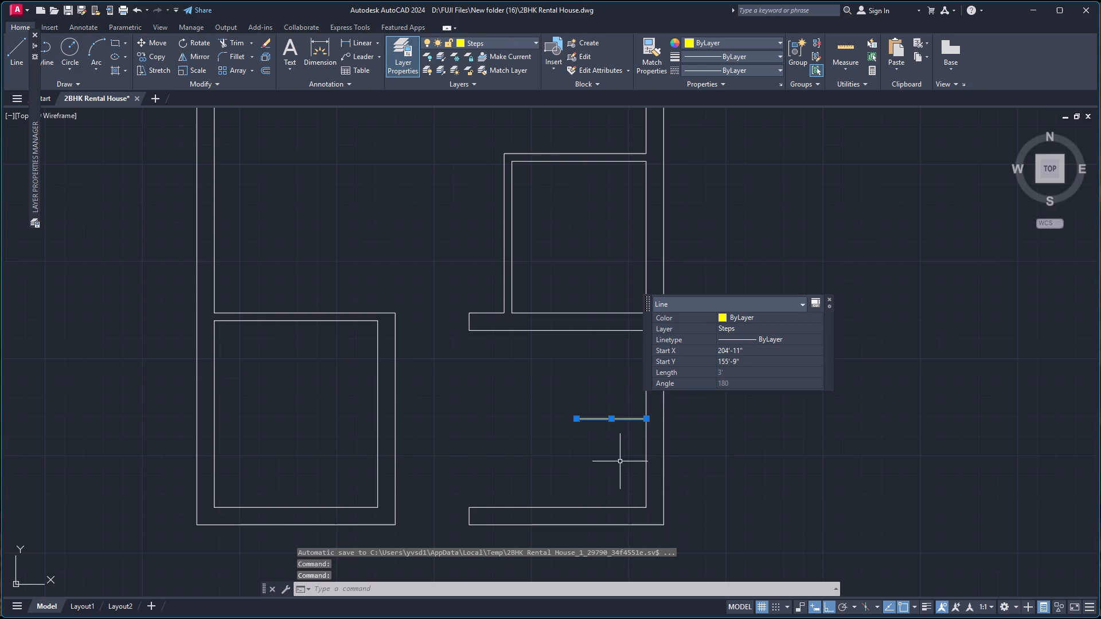
{"action": "key", "text": "Delete"}
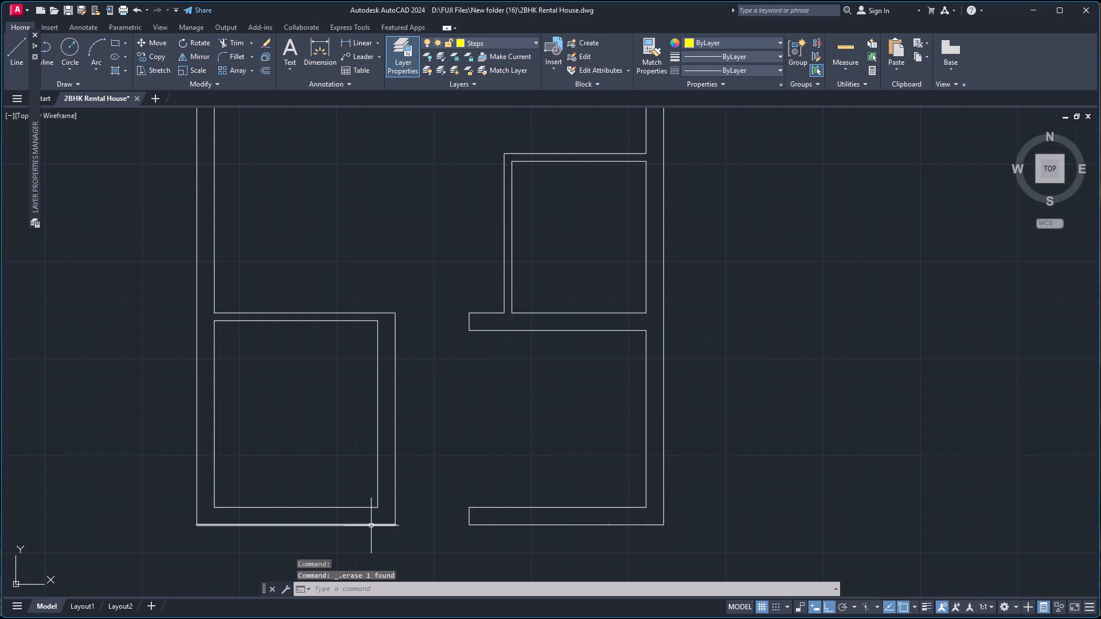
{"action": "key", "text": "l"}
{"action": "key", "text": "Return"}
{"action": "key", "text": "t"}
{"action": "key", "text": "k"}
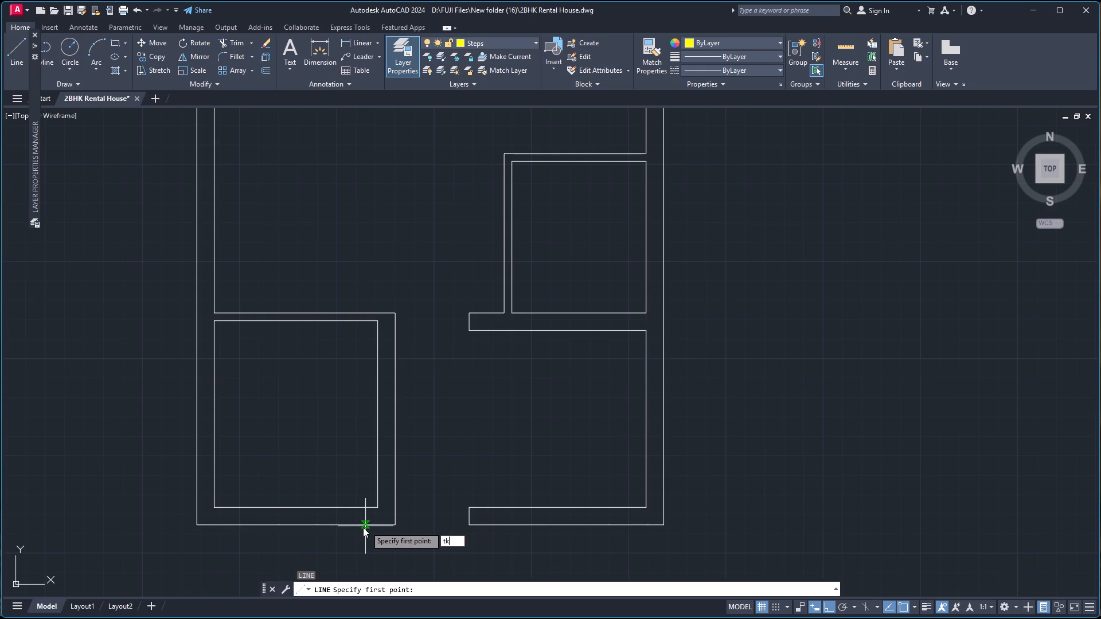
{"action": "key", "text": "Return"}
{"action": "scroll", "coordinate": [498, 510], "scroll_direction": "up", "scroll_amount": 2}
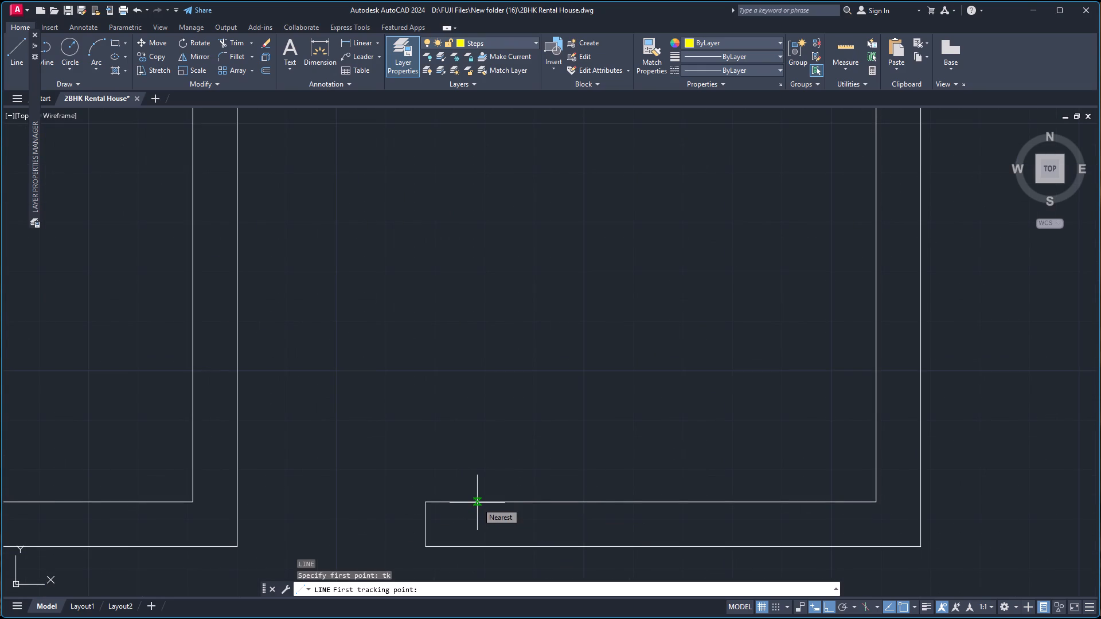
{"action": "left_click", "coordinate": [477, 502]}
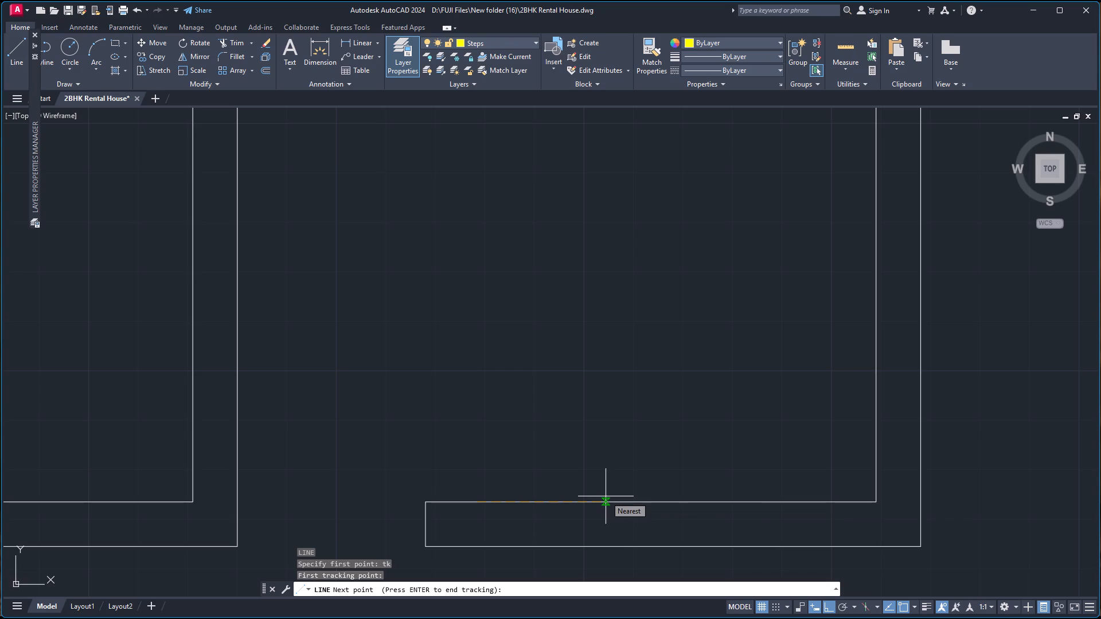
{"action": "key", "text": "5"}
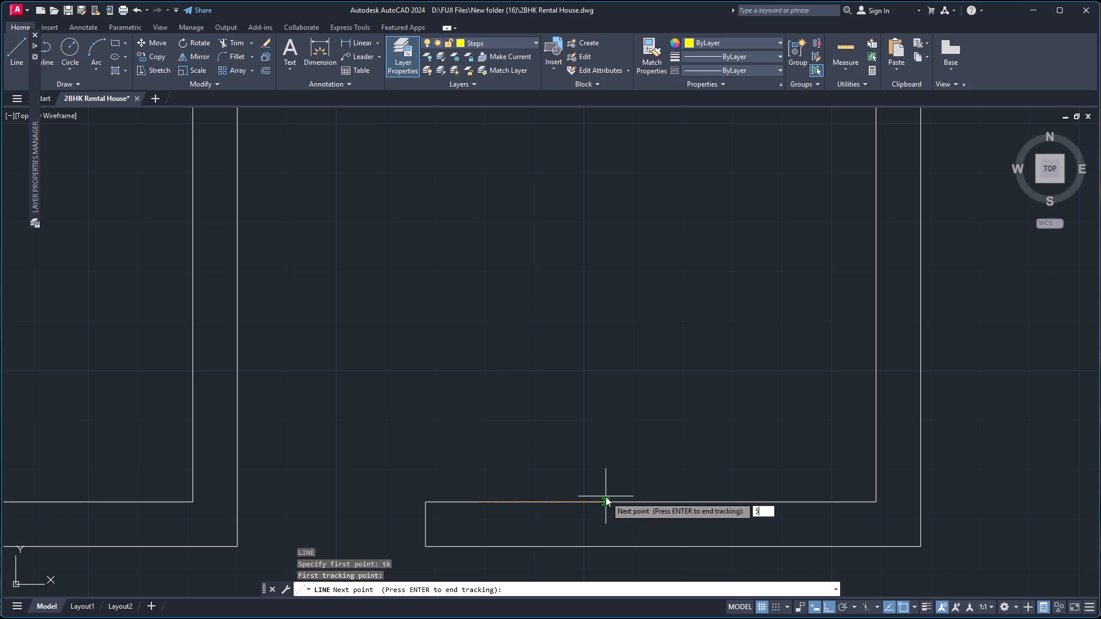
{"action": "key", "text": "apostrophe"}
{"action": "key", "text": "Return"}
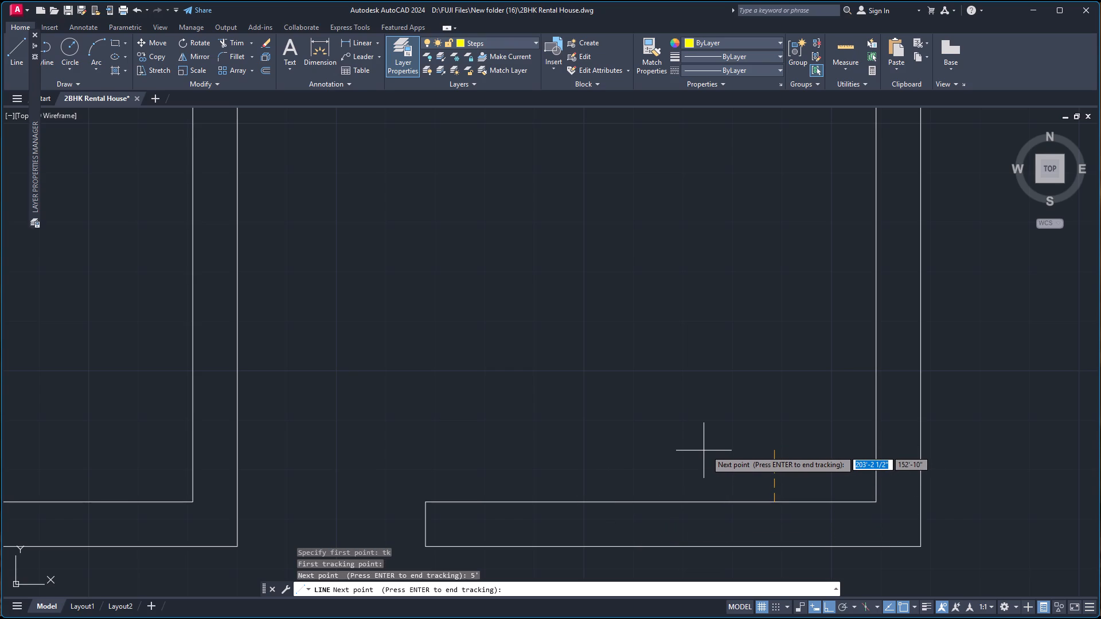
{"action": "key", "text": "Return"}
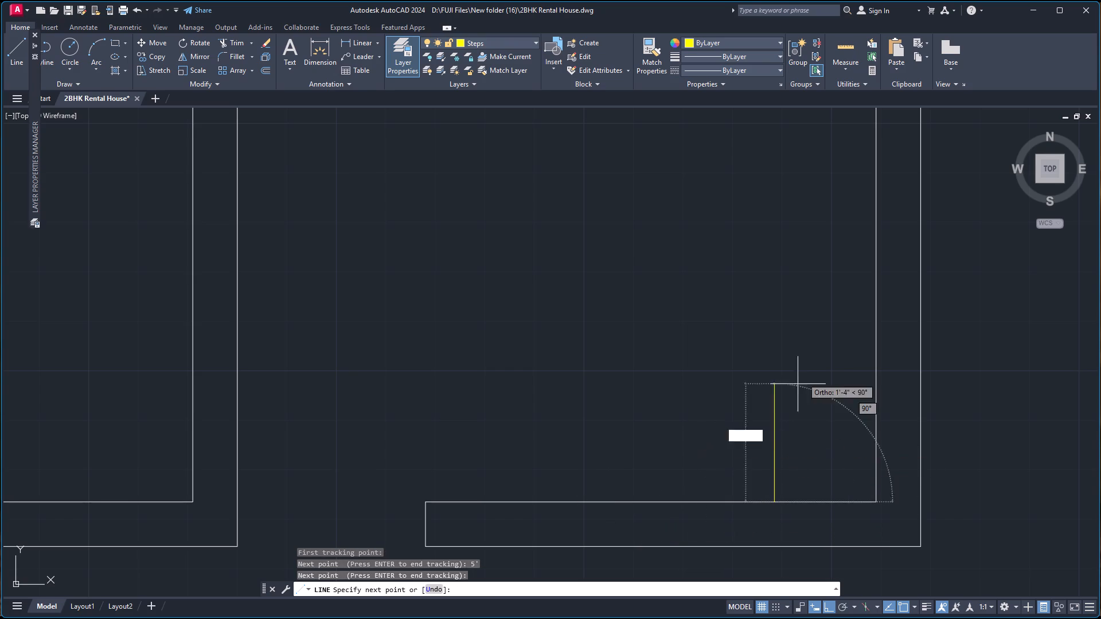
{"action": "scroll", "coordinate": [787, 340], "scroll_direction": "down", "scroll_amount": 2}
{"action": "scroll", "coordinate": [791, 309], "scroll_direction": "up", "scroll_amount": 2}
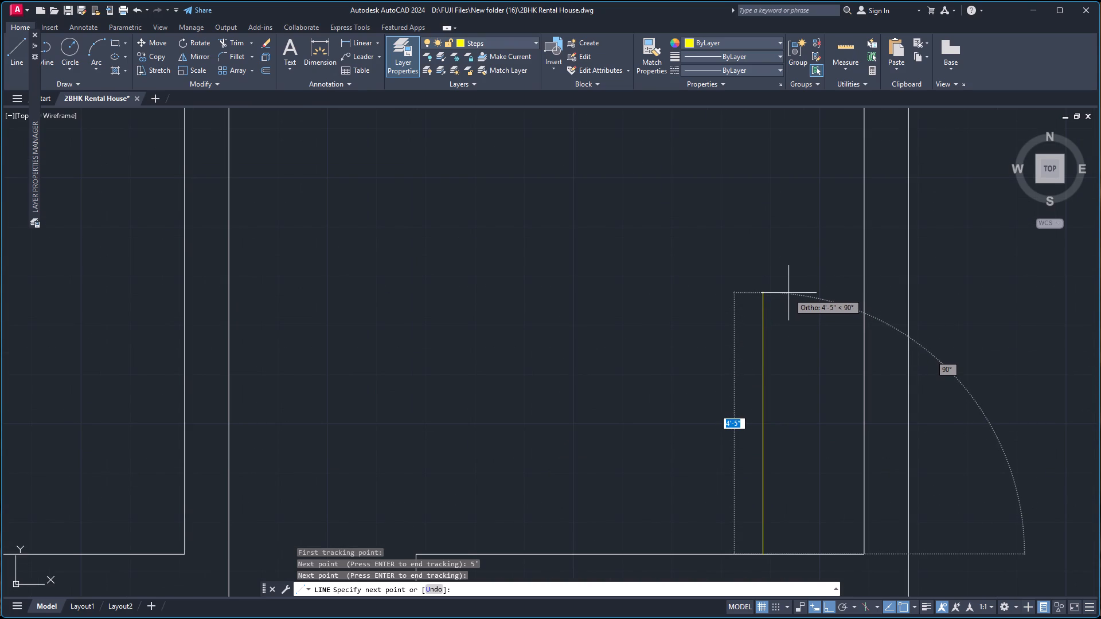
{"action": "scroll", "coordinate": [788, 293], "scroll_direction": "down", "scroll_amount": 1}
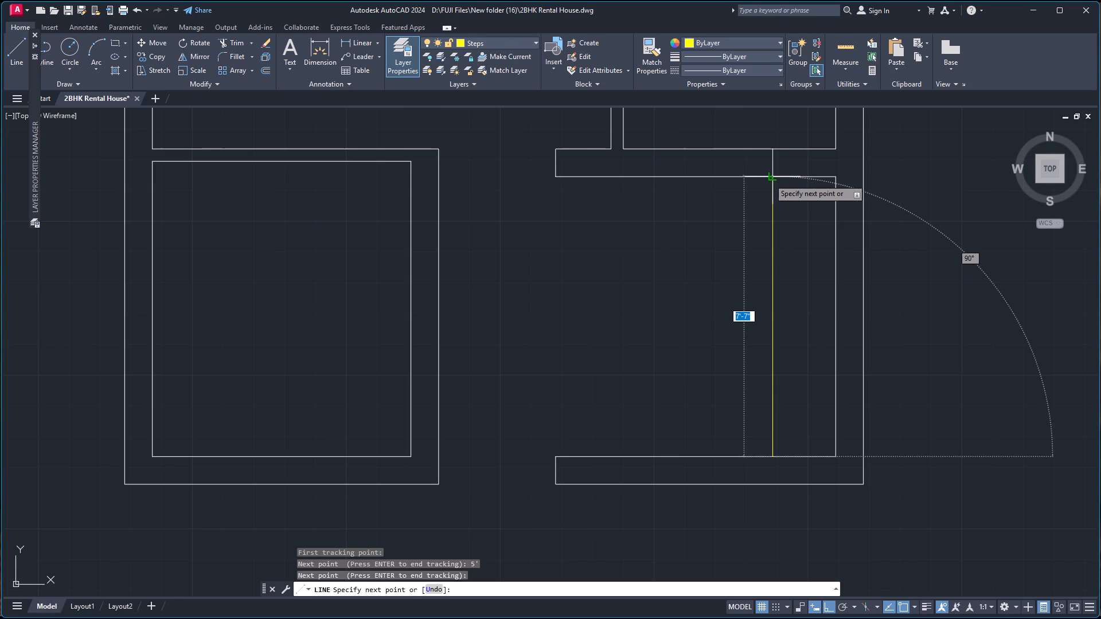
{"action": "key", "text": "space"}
Draw a vertical line up to the upper wall, starting by tracking 4'-6" rightward from a point near the bottom wall's free end.
{"action": "key", "text": "l"}
{"action": "key", "text": "Return"}
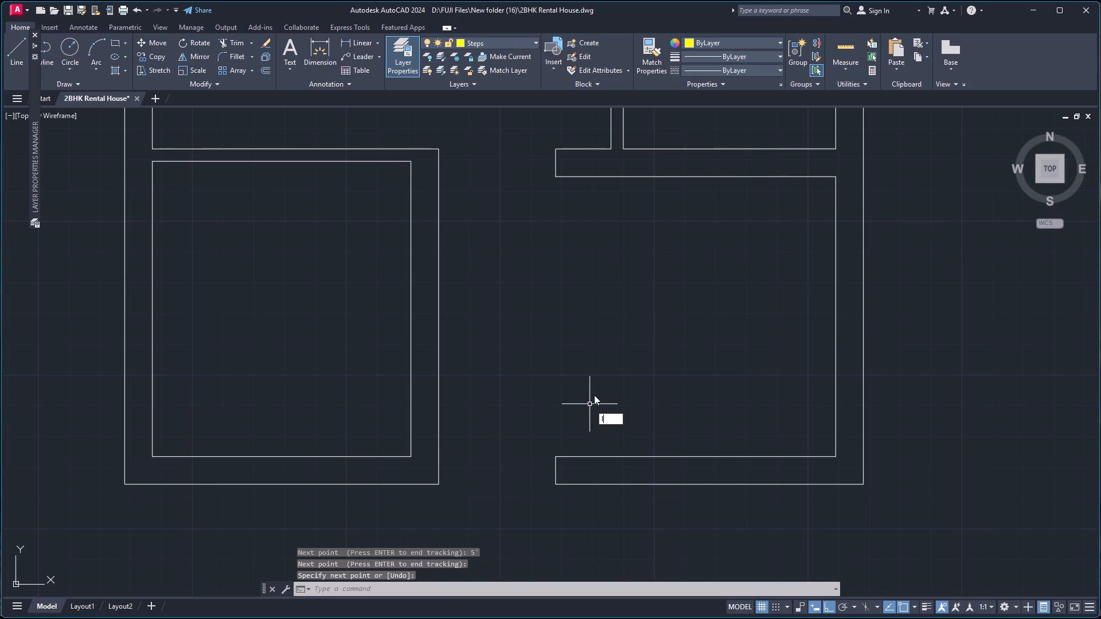
{"action": "type", "text": "tl"}
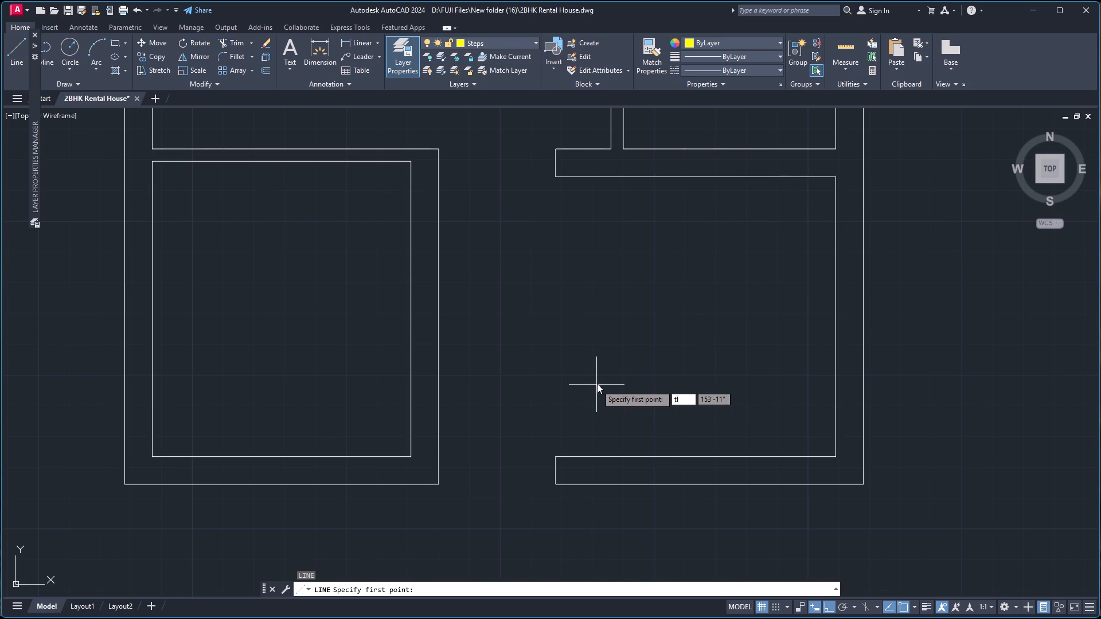
{"action": "key", "text": "BackSpace"}
{"action": "key", "text": "k"}
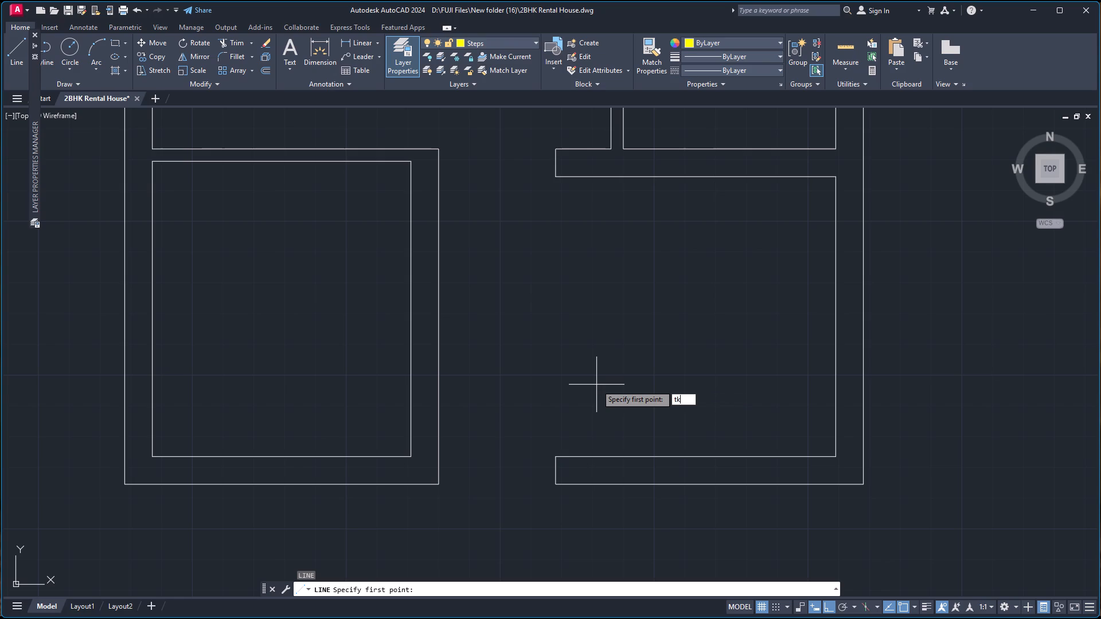
{"action": "key", "text": "Return"}
{"action": "scroll", "coordinate": [593, 463], "scroll_direction": "up", "scroll_amount": 2}
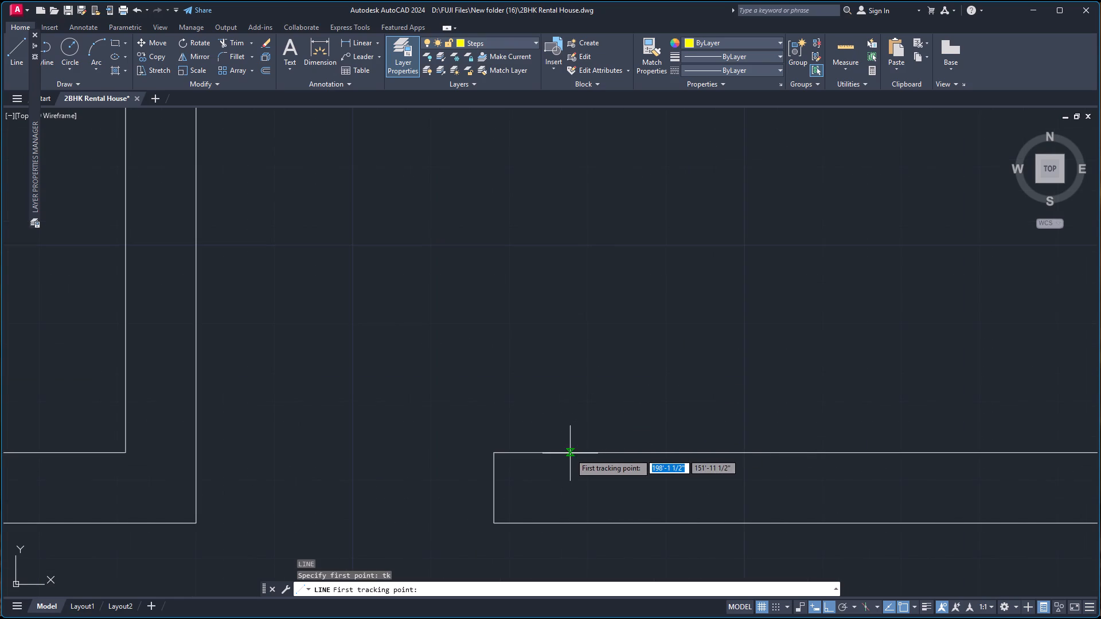
{"action": "left_click", "coordinate": [570, 453]}
{"action": "scroll", "coordinate": [833, 432], "scroll_direction": "down", "scroll_amount": 2}
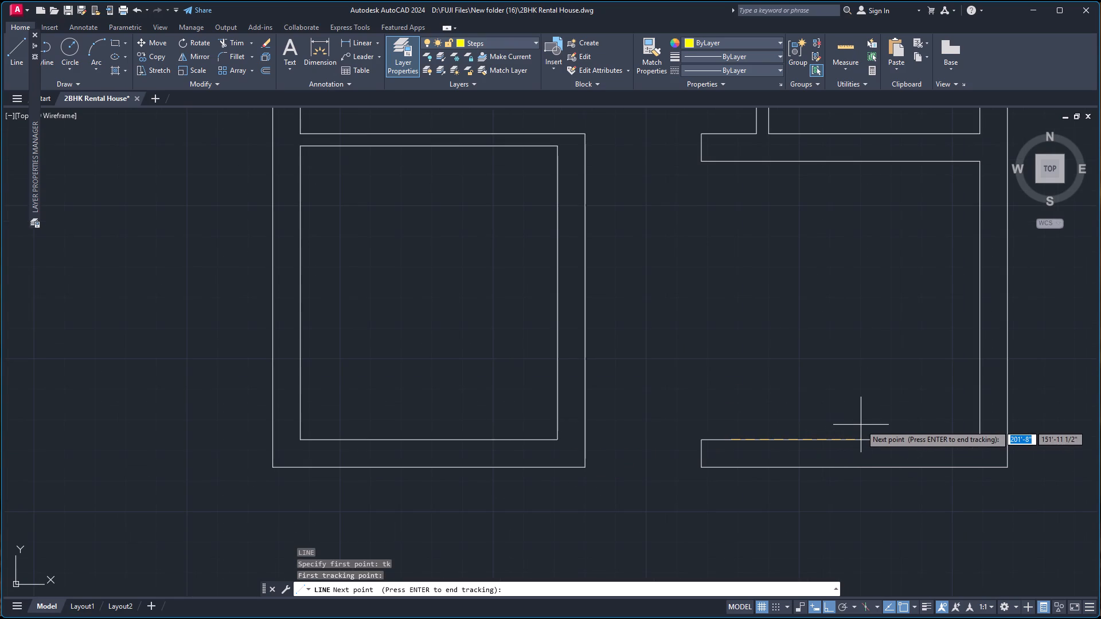
{"action": "type", "text": "4'-"}
{"action": "key", "text": "6"}
{"action": "key", "text": "Return"}
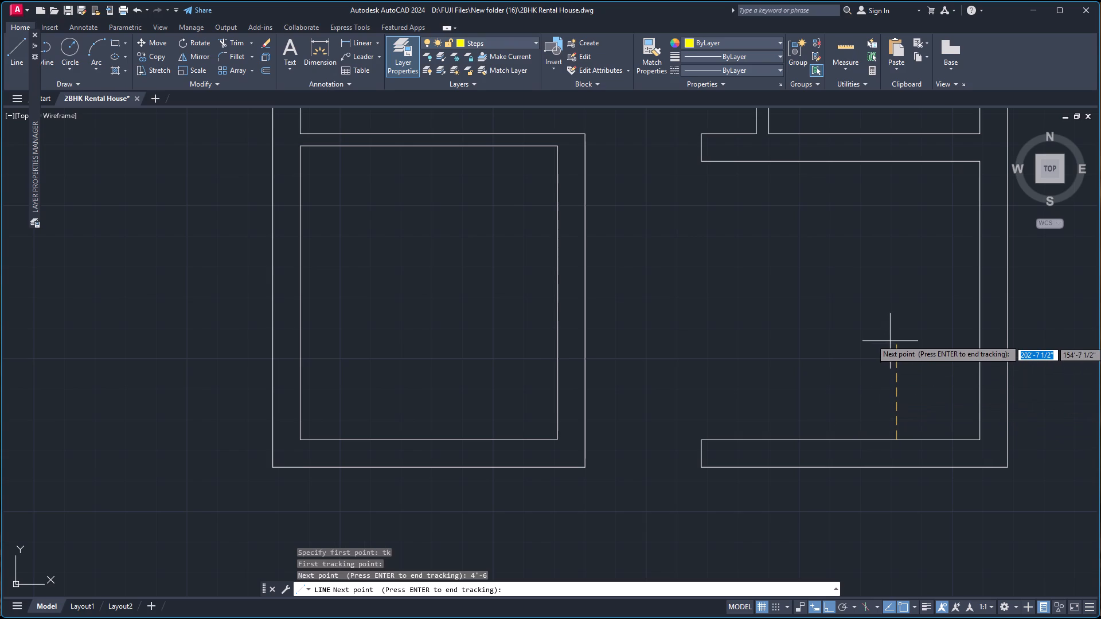
{"action": "key", "text": "Return"}
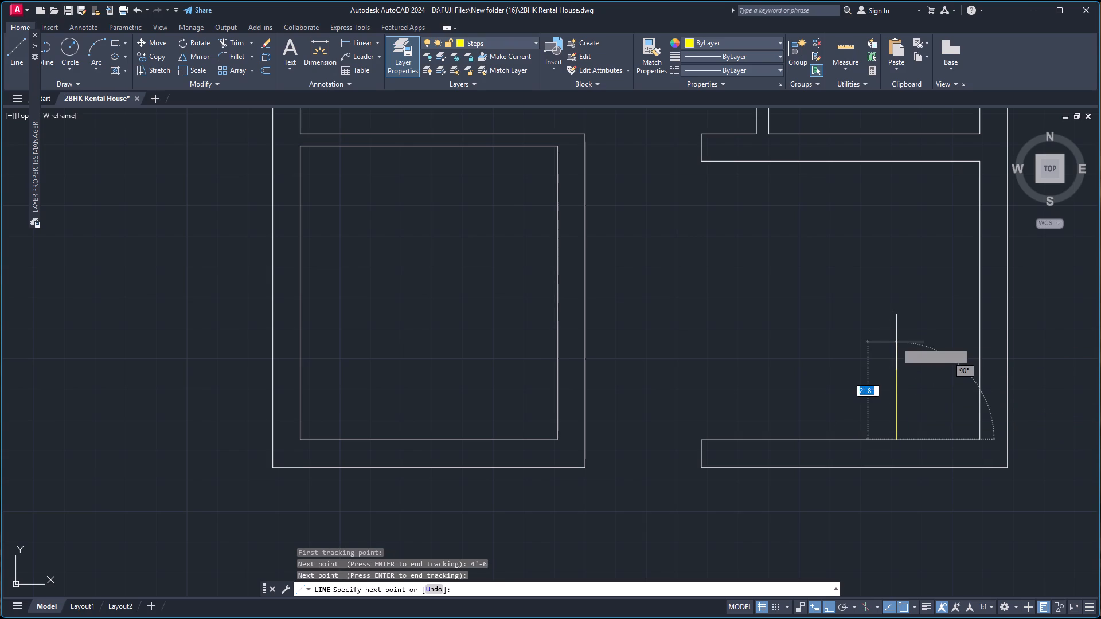
{"action": "left_click", "coordinate": [896, 163]}
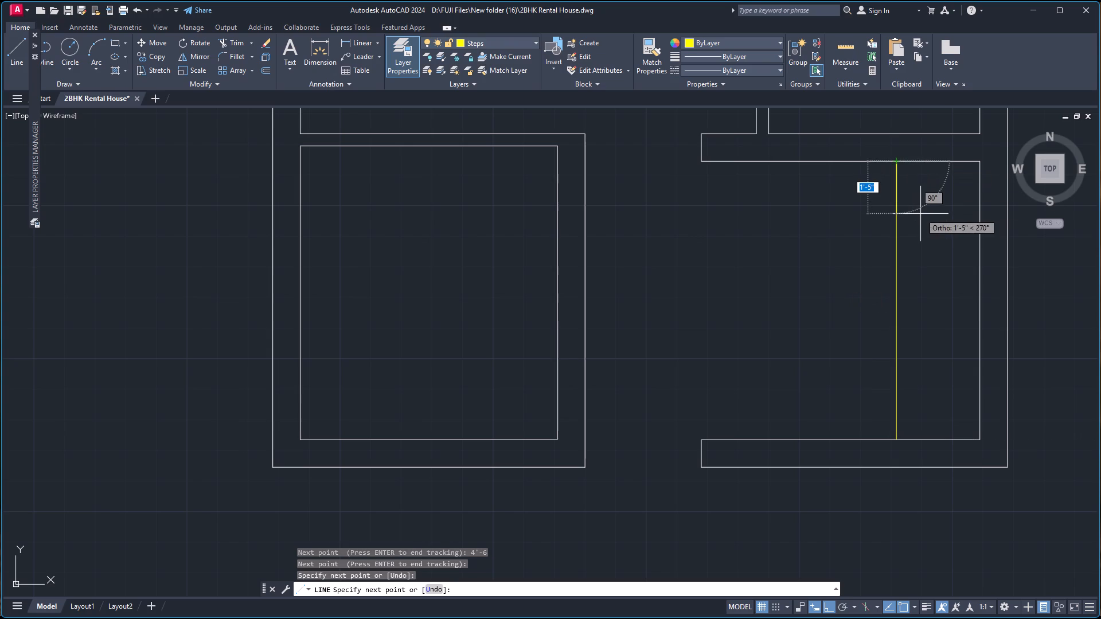
{"action": "key", "text": "space"}
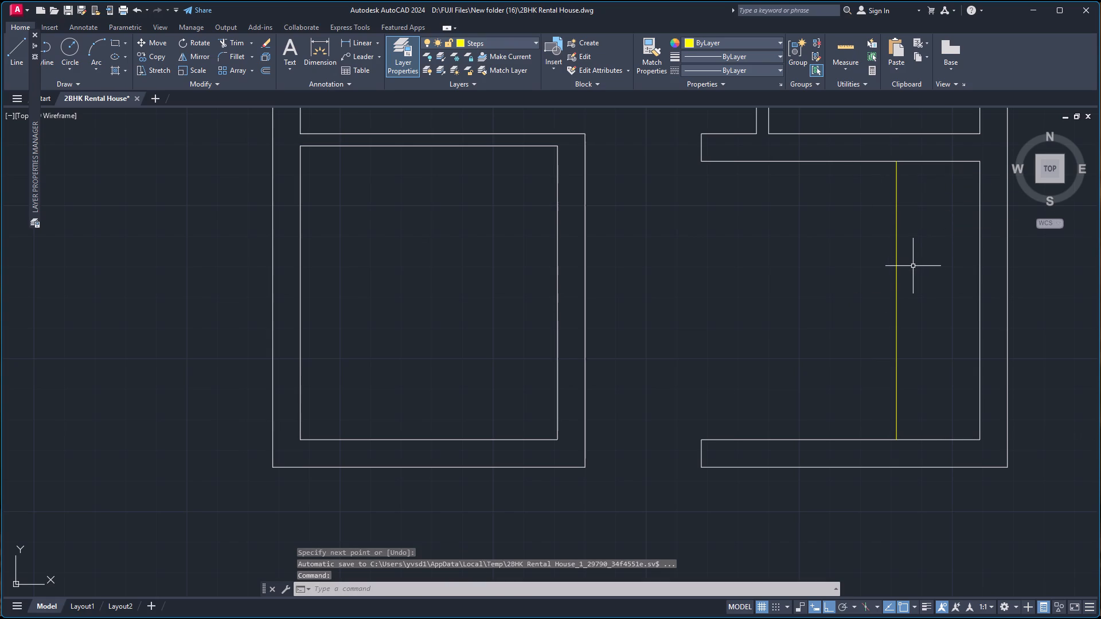
Draw a horizontal line about 2'-3 1/2" long from the yellow vertical line's midpoint to the right wall's inner line.
{"action": "key", "text": "l"}
{"action": "key", "text": "Return"}
{"action": "left_click", "coordinate": [899, 299]}
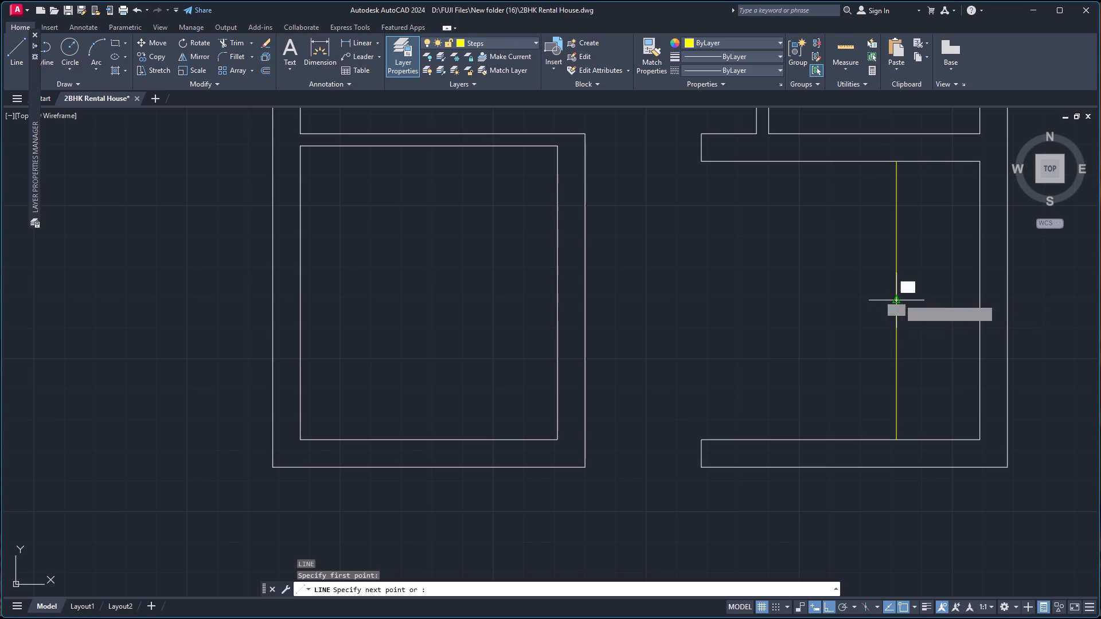
{"action": "left_click", "coordinate": [981, 299]}
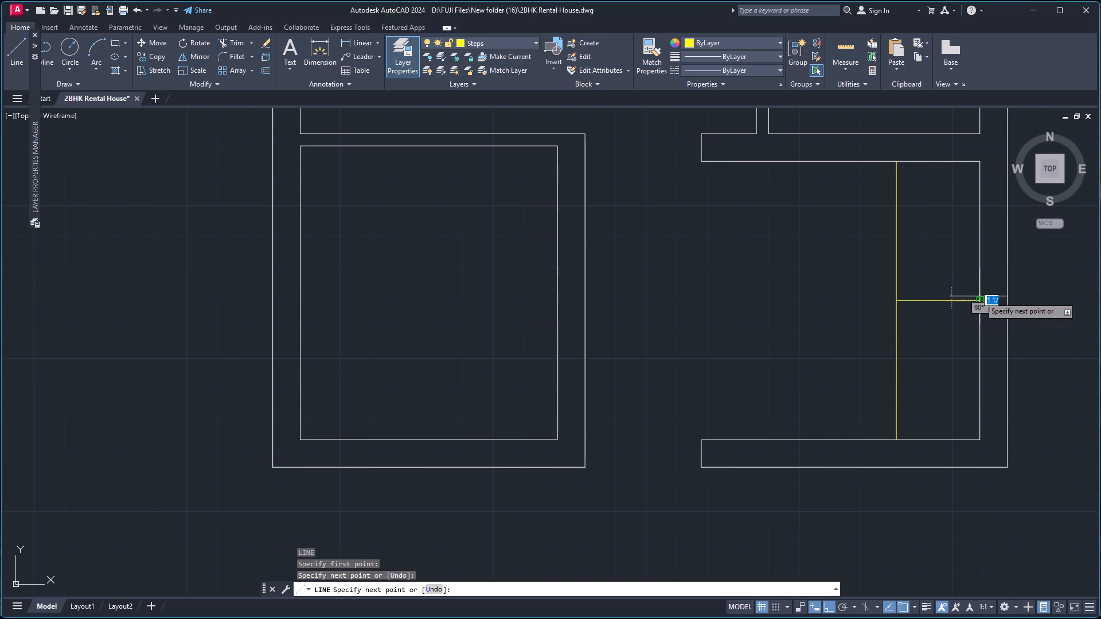
{"action": "key", "text": "space"}
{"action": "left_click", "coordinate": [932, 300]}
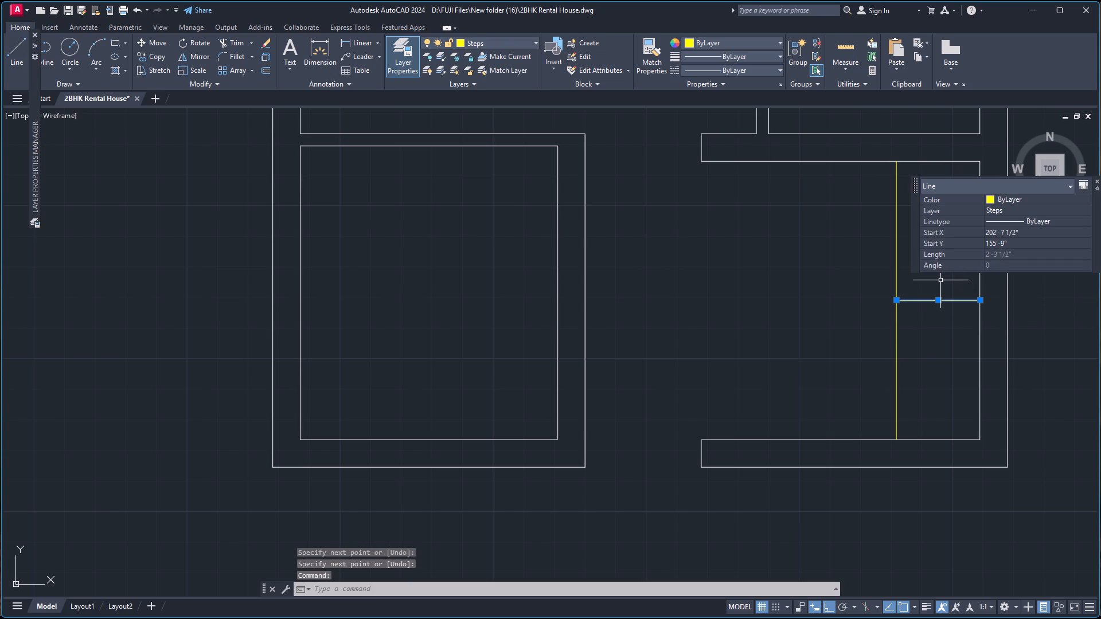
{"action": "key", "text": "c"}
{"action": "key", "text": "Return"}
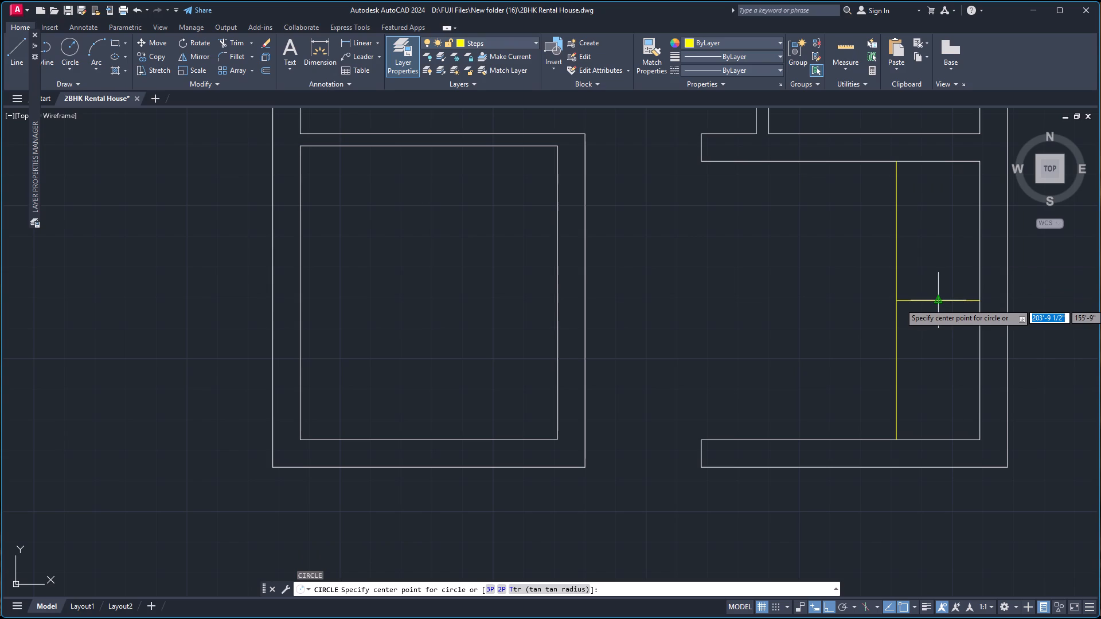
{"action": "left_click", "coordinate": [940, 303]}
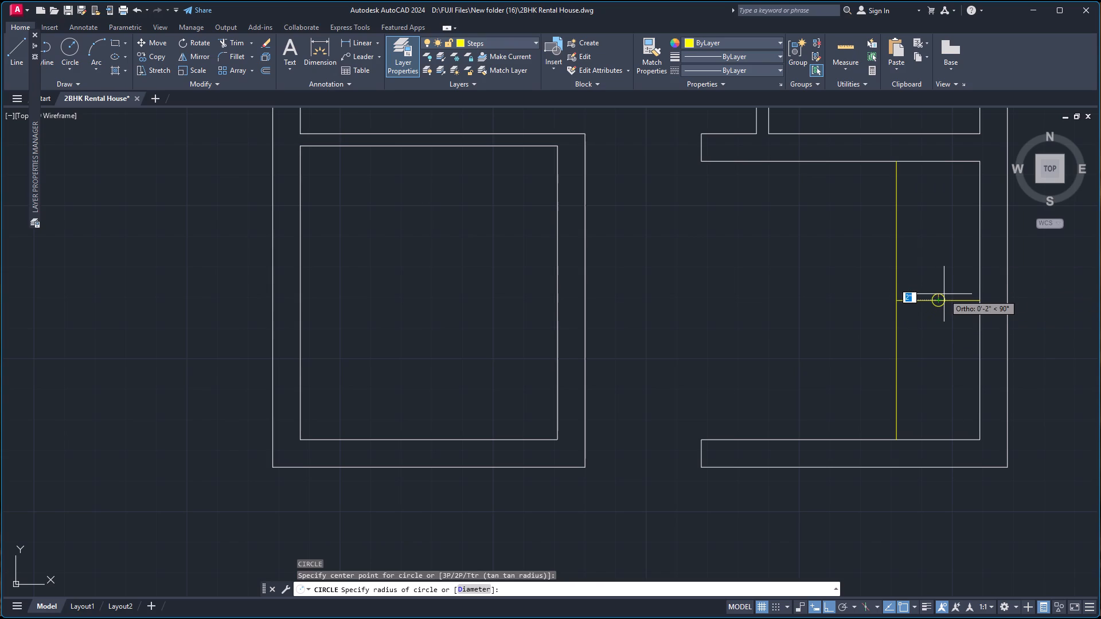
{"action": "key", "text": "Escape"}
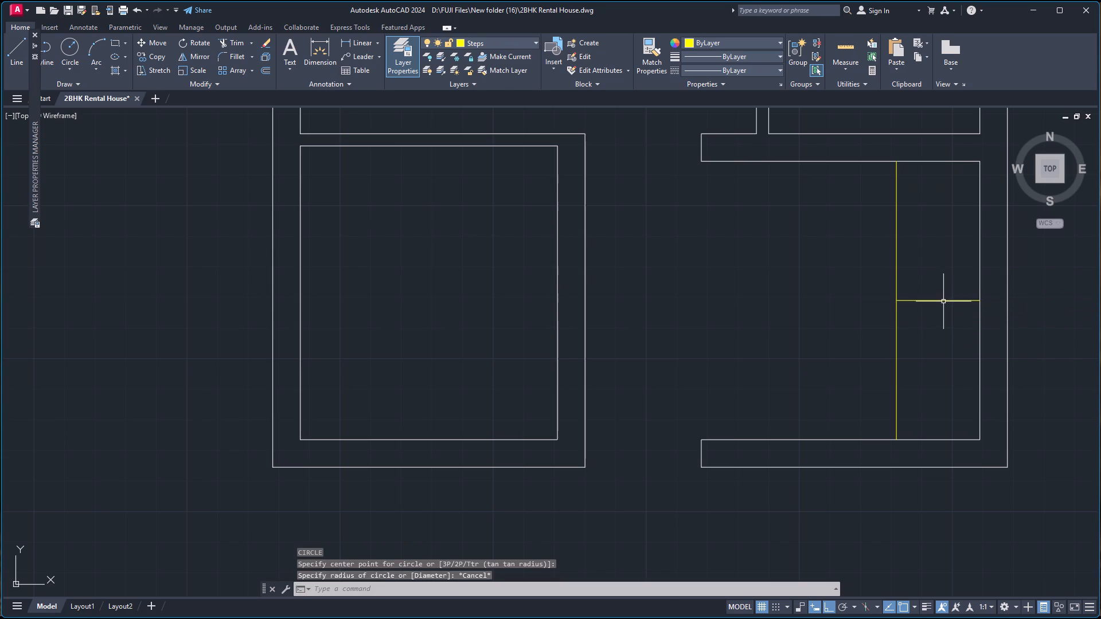
Copy the horizontal step line 10" above and 10" below the original.
{"action": "left_click", "coordinate": [943, 301]}
{"action": "key", "text": "c"}
{"action": "key", "text": "o"}
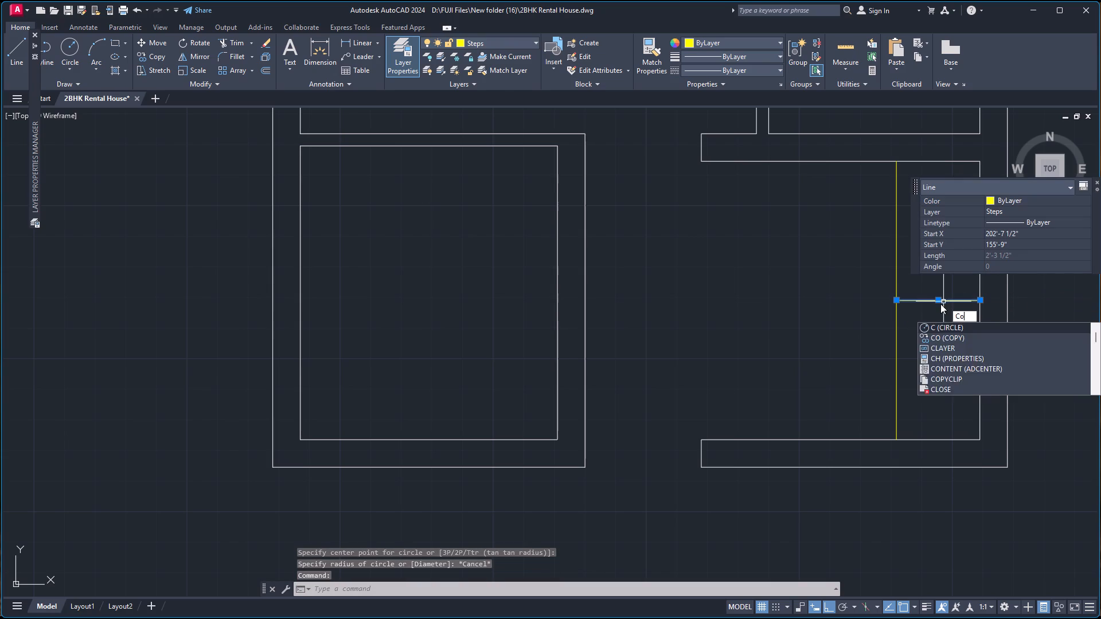
{"action": "key", "text": "Return"}
{"action": "left_click", "coordinate": [940, 302]}
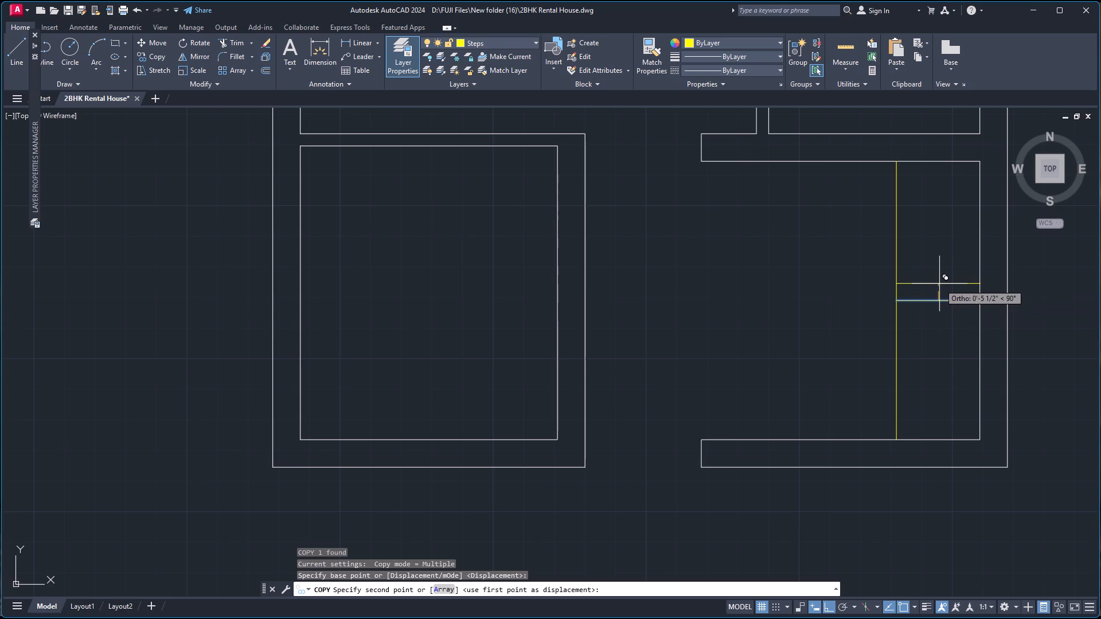
{"action": "type", "text": "10"}
{"action": "key", "text": "Return"}
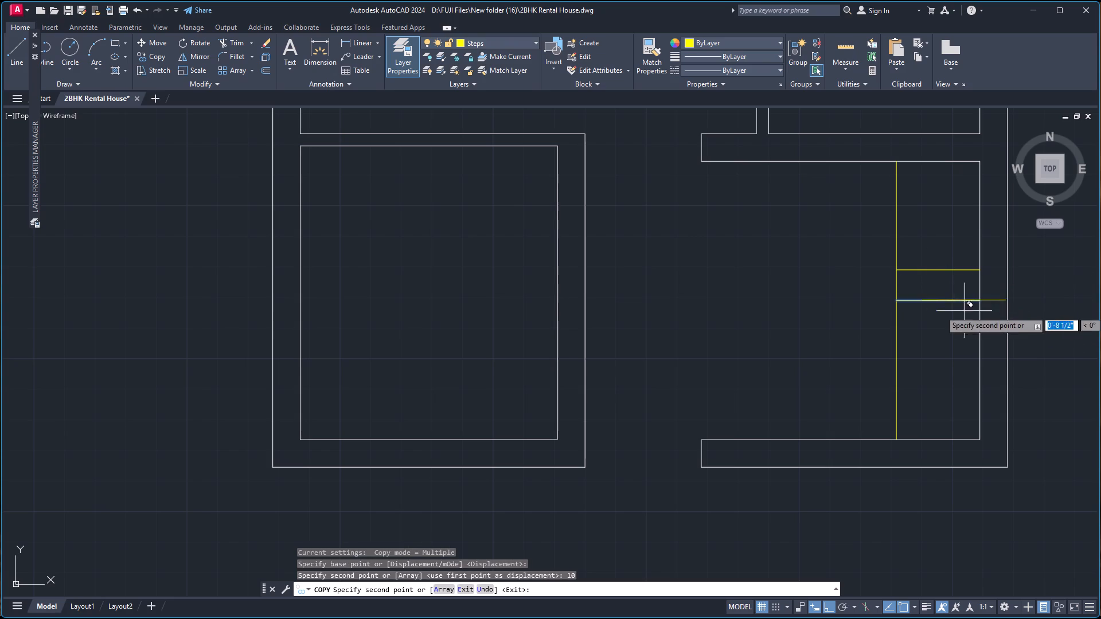
{"action": "type", "text": "10"}
{"action": "key", "text": "Return"}
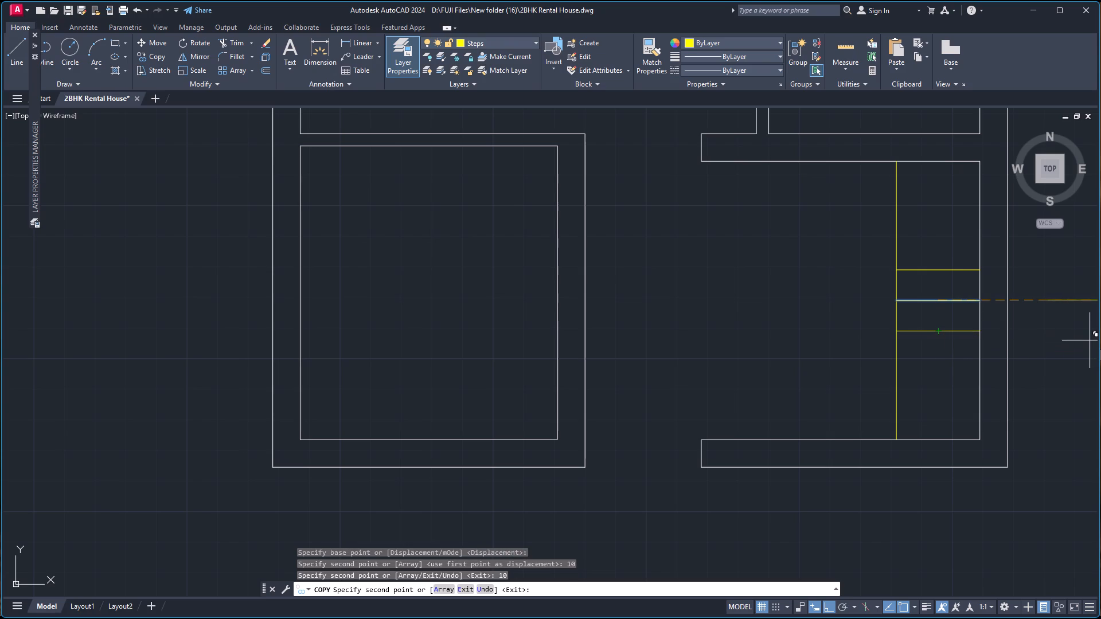
{"action": "key", "text": "Escape"}
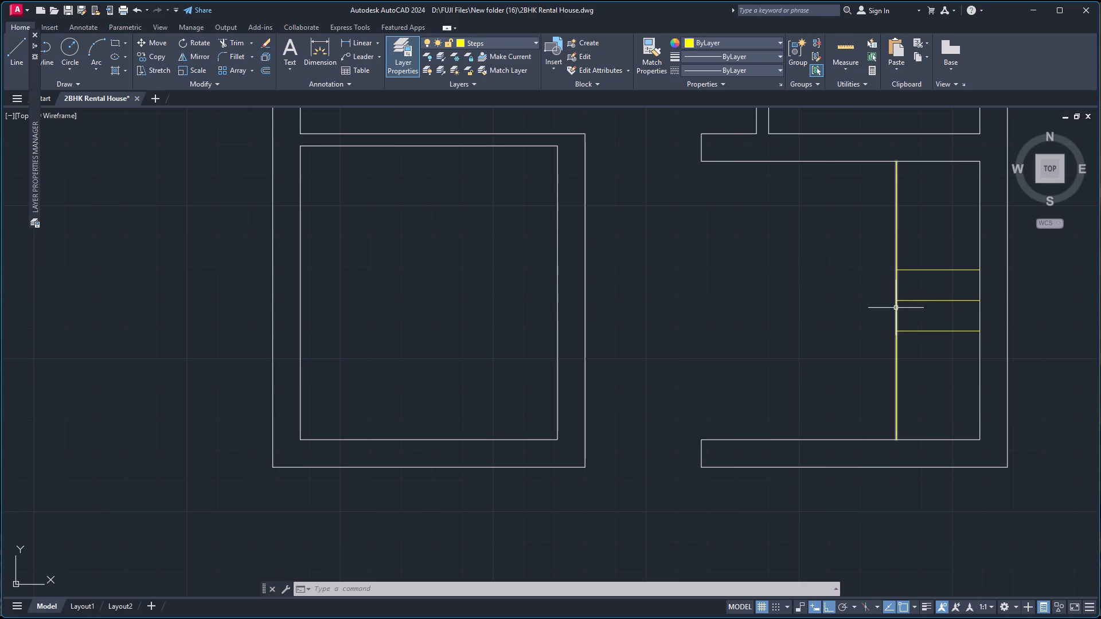
Offset the yellow vertical line at the short steps' left ends 2" to the left.
{"action": "key", "text": "o"}
{"action": "key", "text": "Return"}
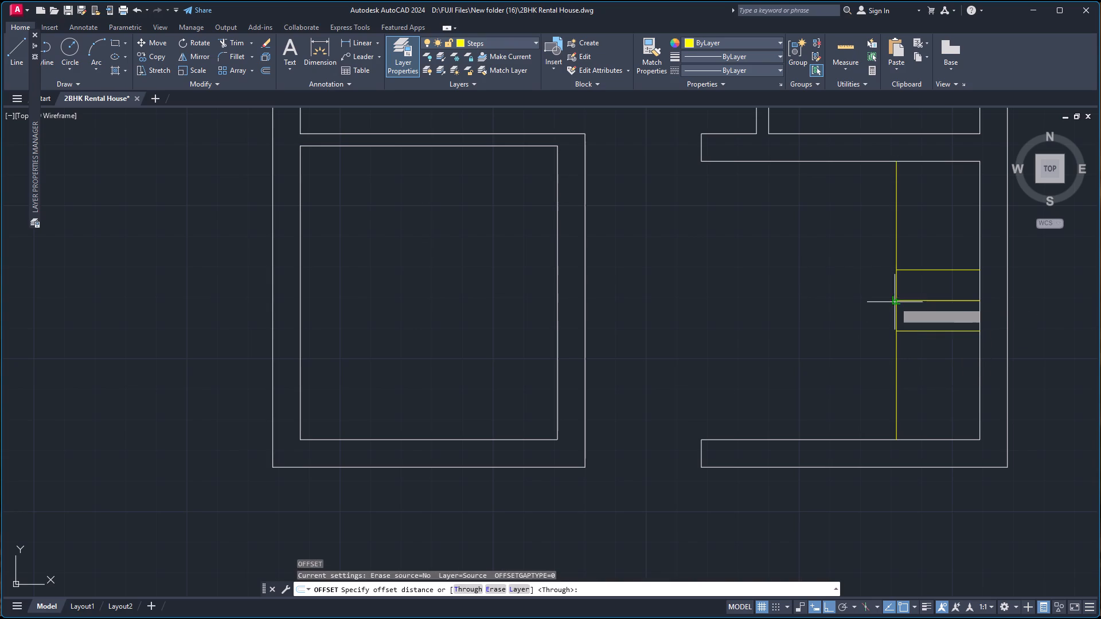
{"action": "key", "text": "Return"}
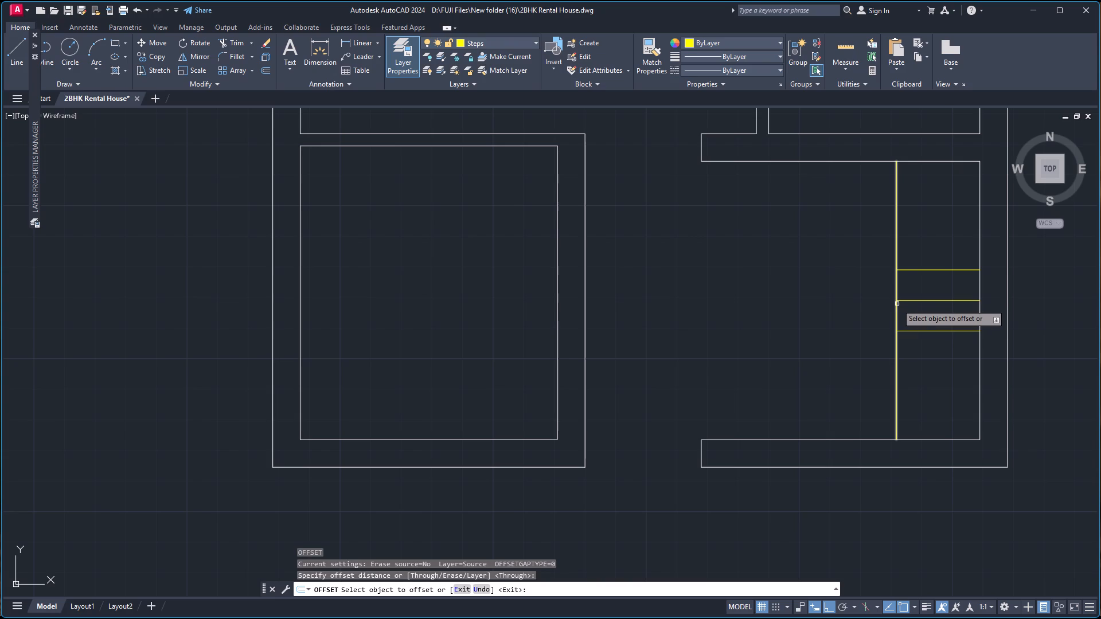
{"action": "left_click", "coordinate": [897, 304]}
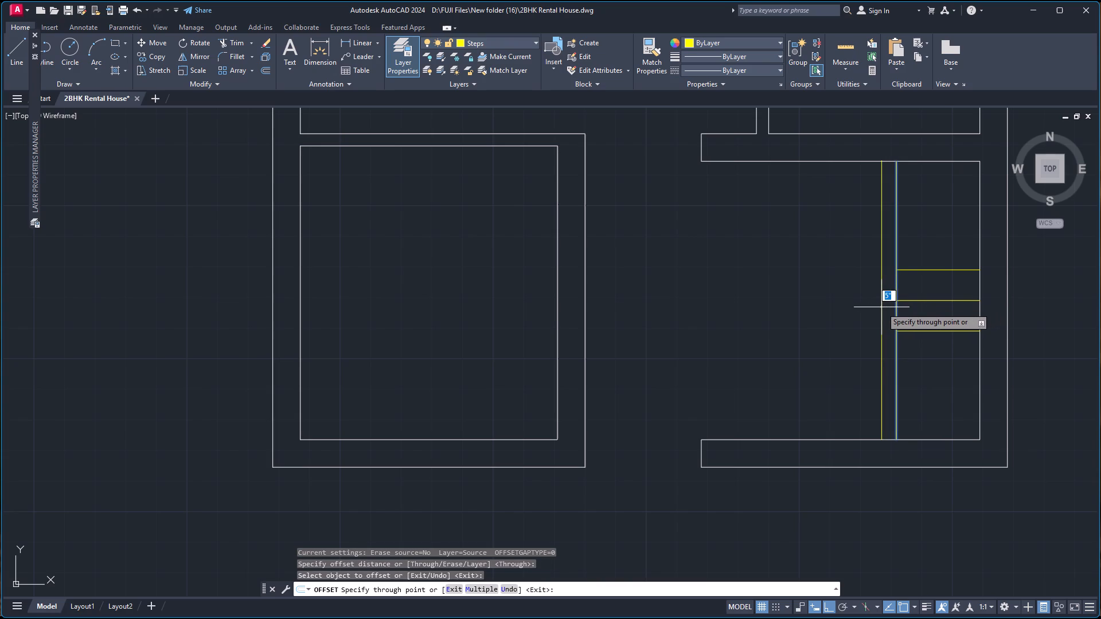
{"action": "key", "text": "2"}
{"action": "key", "text": "Return"}
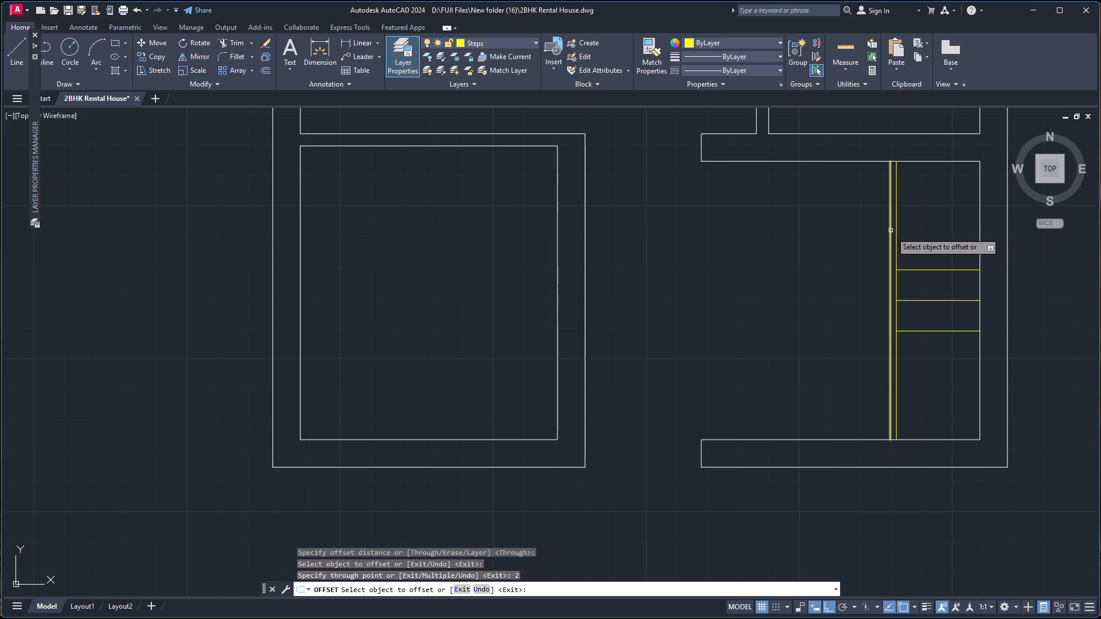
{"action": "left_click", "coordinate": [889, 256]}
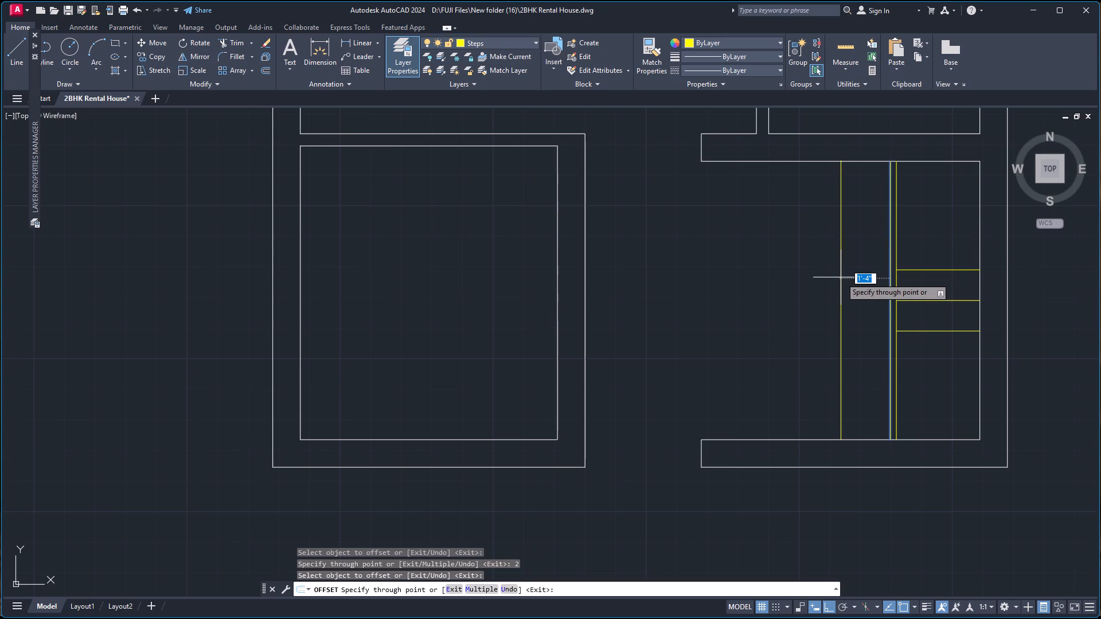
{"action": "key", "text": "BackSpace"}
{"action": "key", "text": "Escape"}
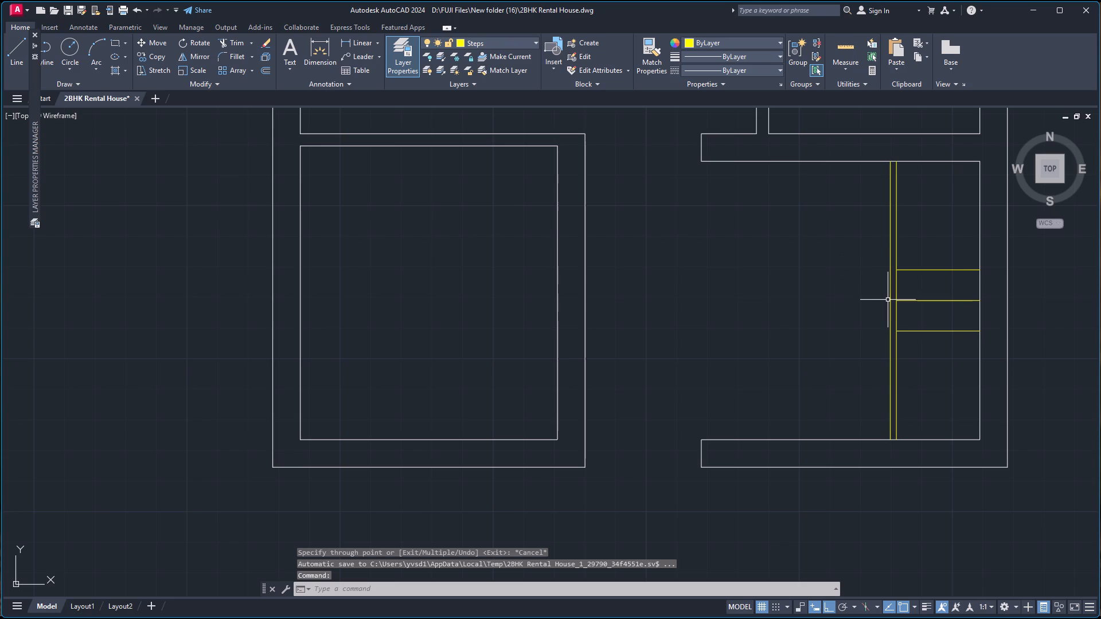
Copy the new offset vertical line leftward from its midpoint as an array of 6 items spaced 10" apart.
{"action": "left_click", "coordinate": [891, 297]}
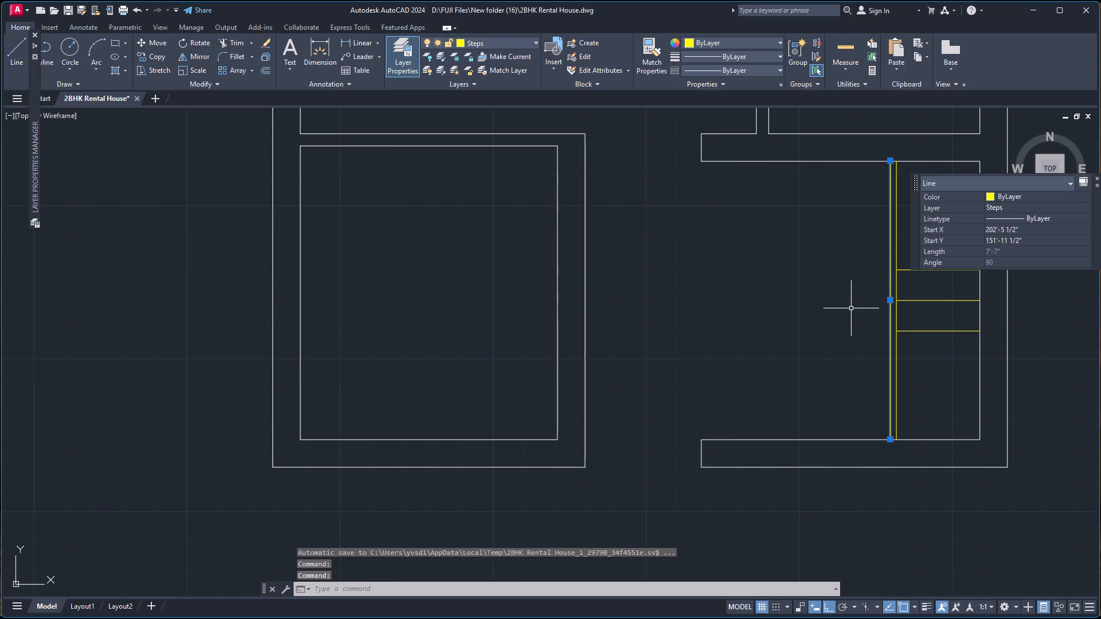
{"action": "type", "text": "co"}
{"action": "key", "text": "Return"}
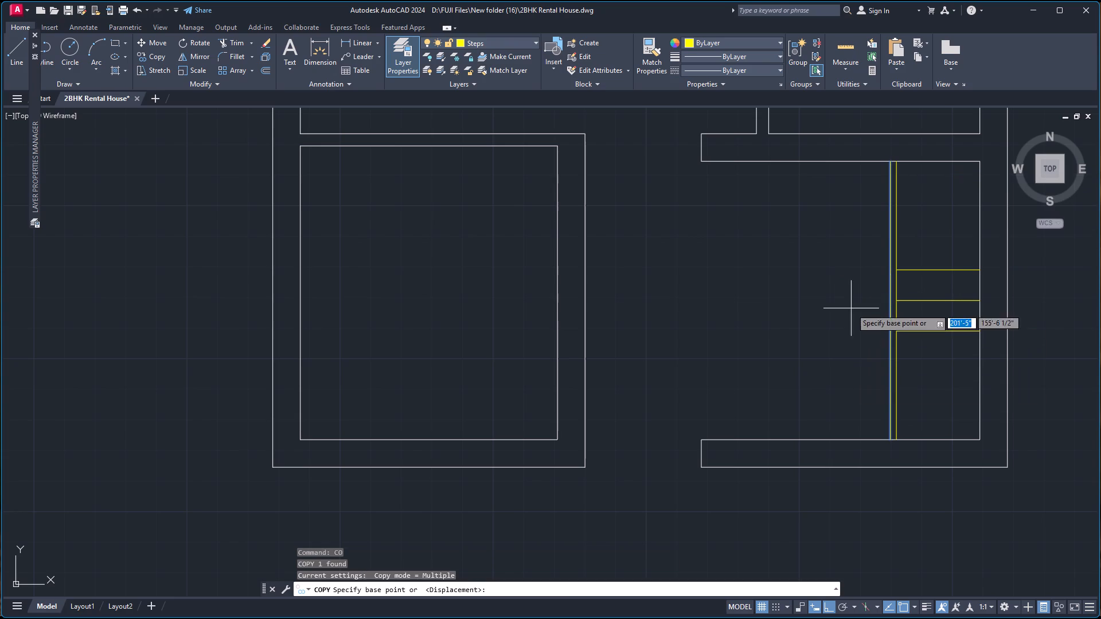
{"action": "left_click", "coordinate": [892, 302]}
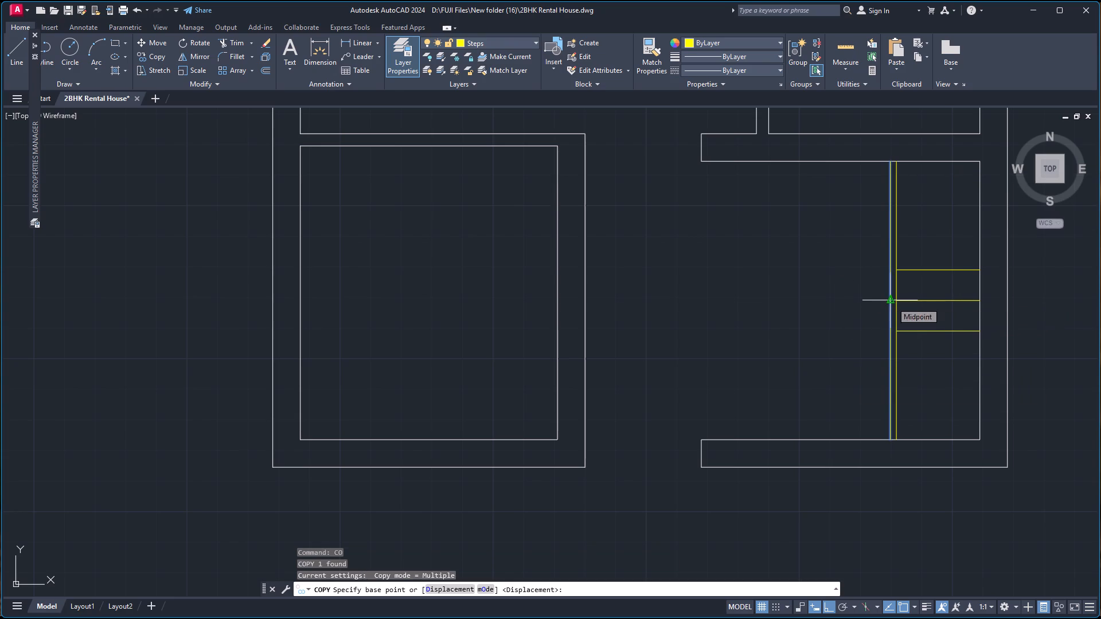
{"action": "key", "text": "a"}
{"action": "key", "text": "Return"}
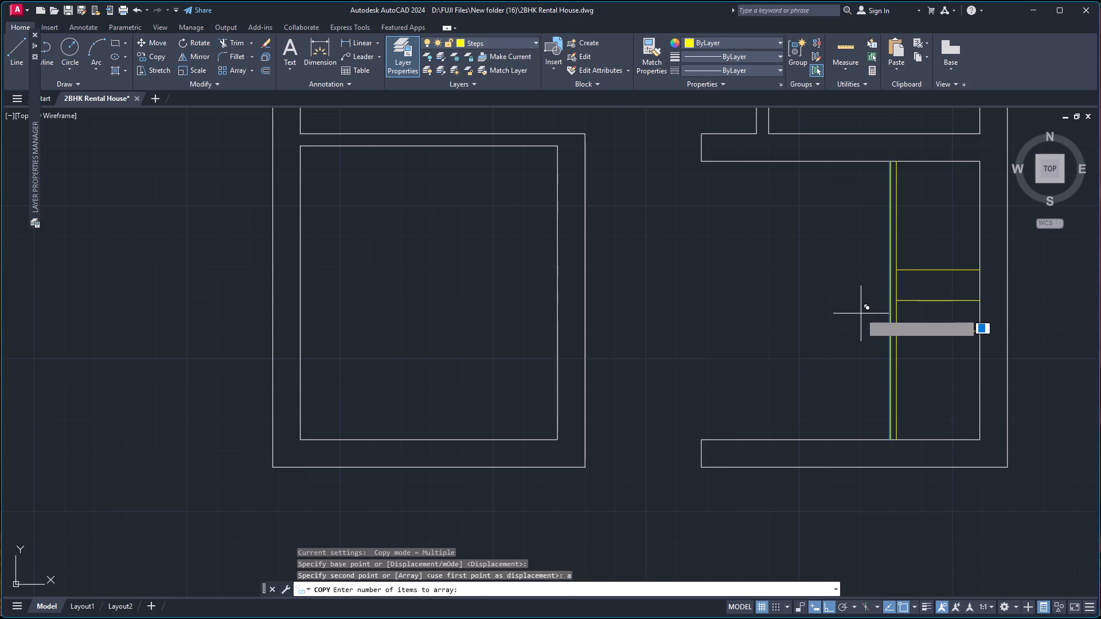
{"action": "key", "text": "6"}
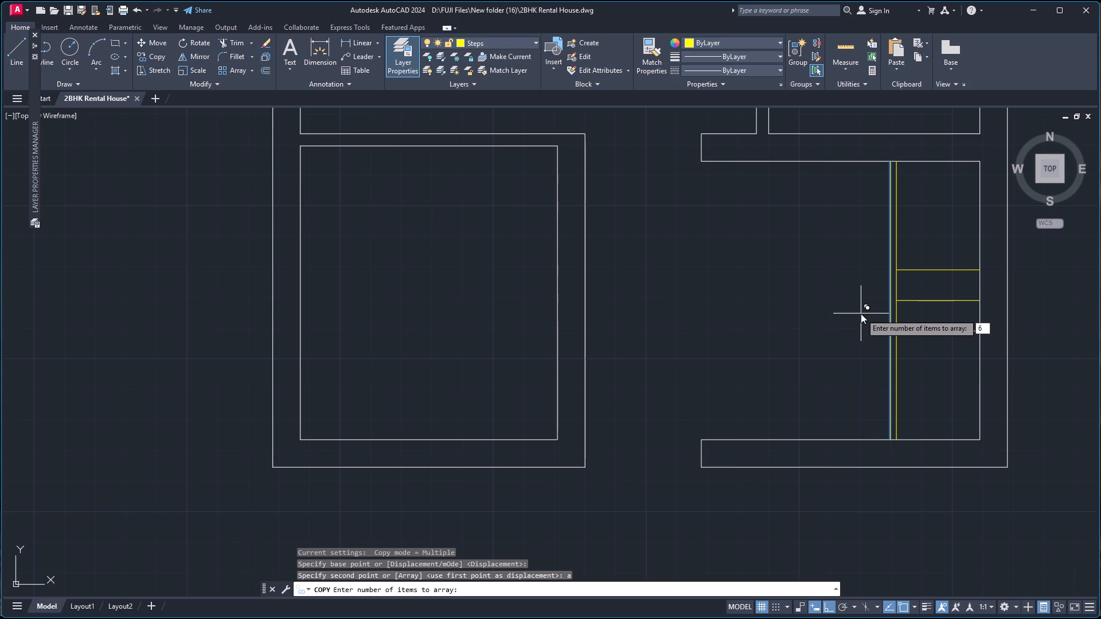
{"action": "key", "text": "Return"}
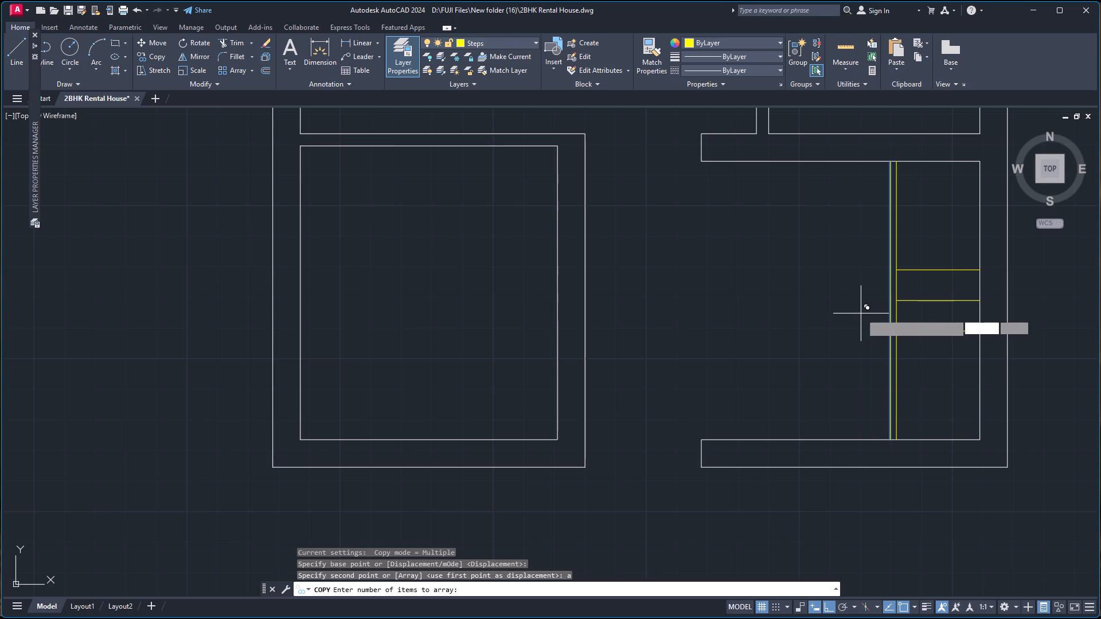
{"action": "type", "text": "10"}
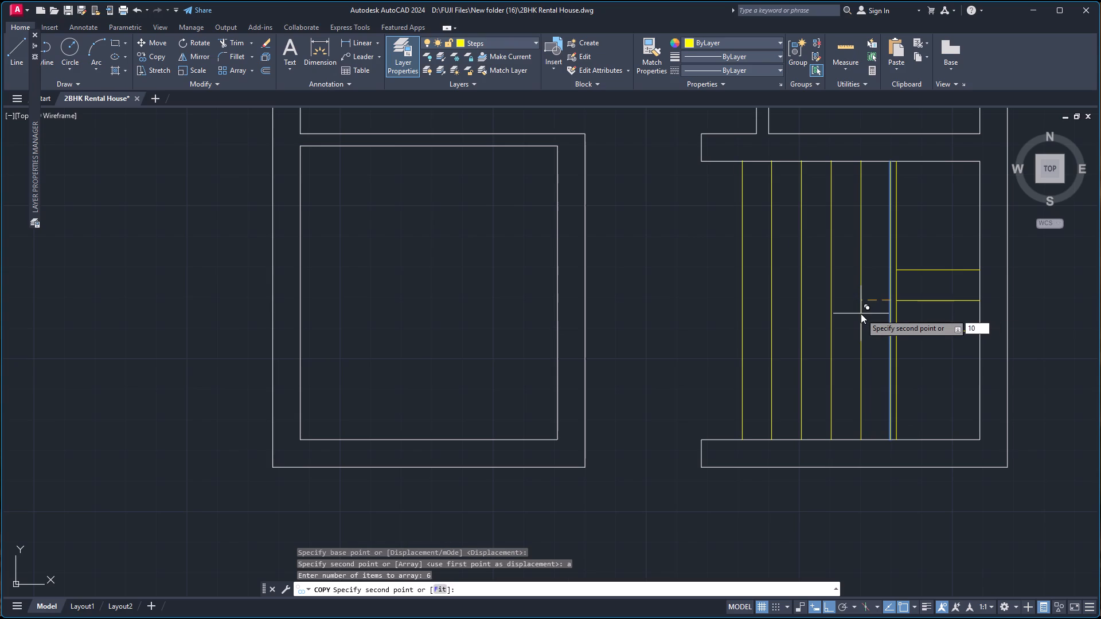
{"action": "key", "text": "Return"}
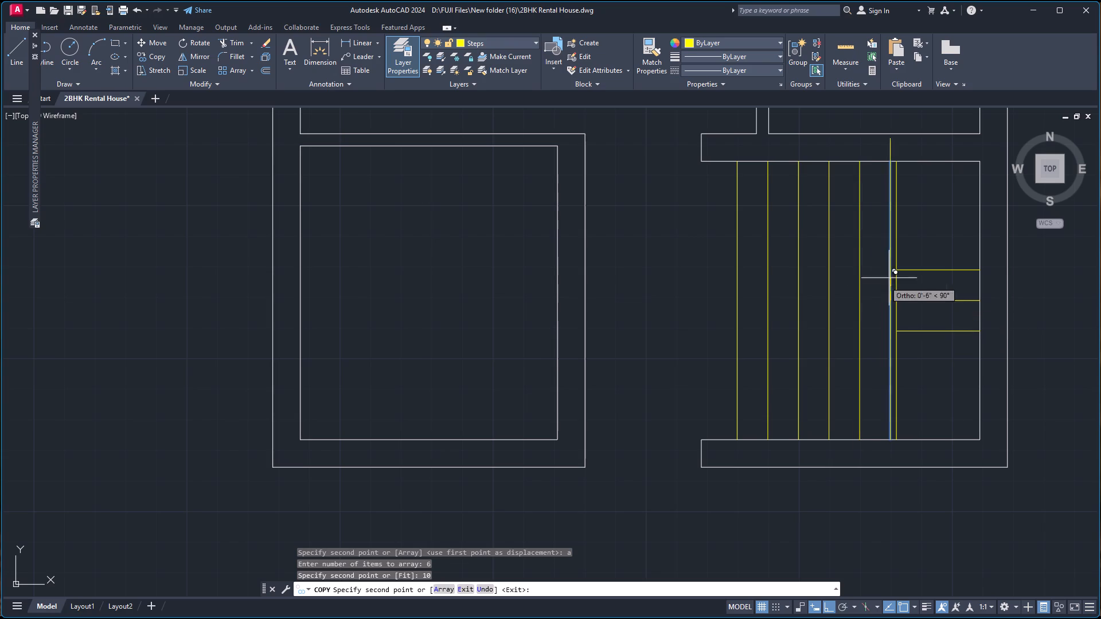
{"action": "key", "text": "space"}
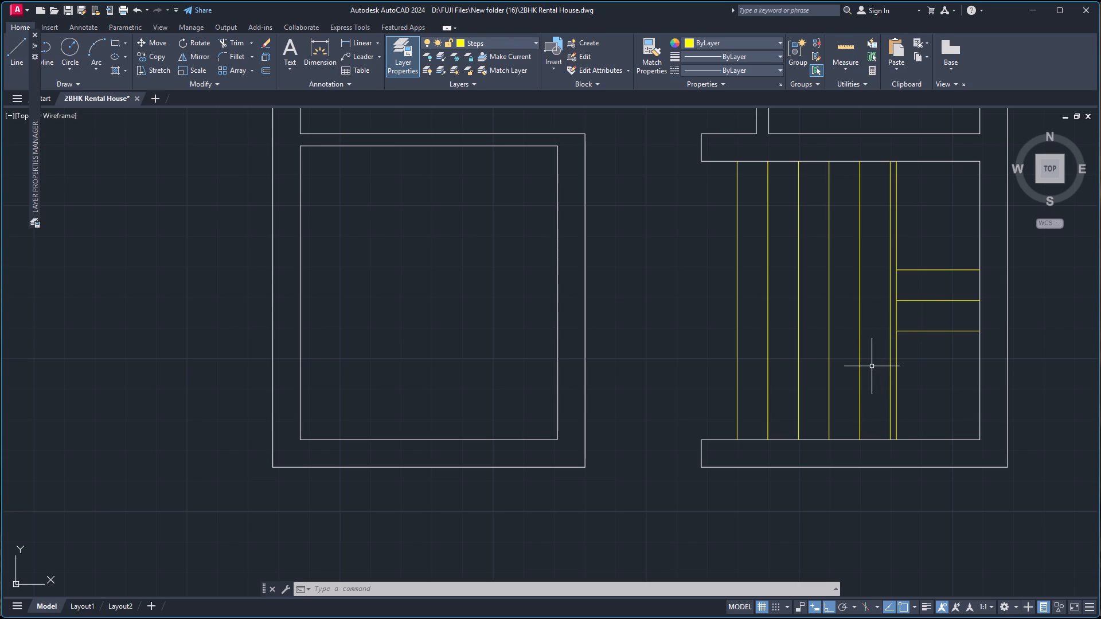
Draw a horizontal line level with the lowest short step line, from the offset vertical line to the leftmost vertical step line.
{"action": "key", "text": "l"}
{"action": "key", "text": "Return"}
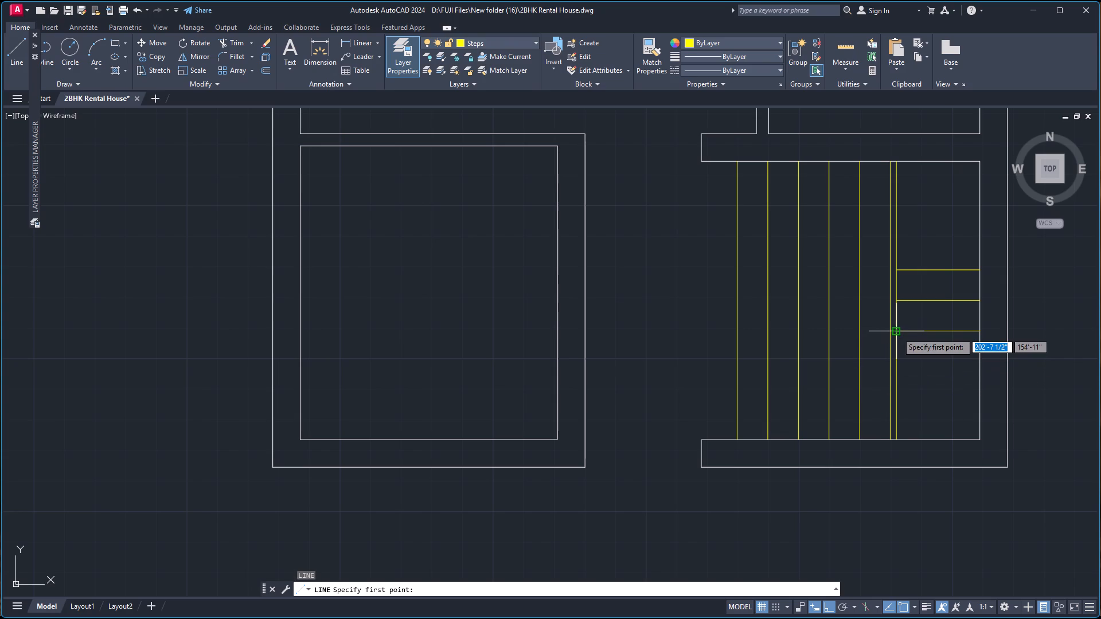
{"action": "scroll", "coordinate": [891, 339], "scroll_direction": "up", "scroll_amount": 4}
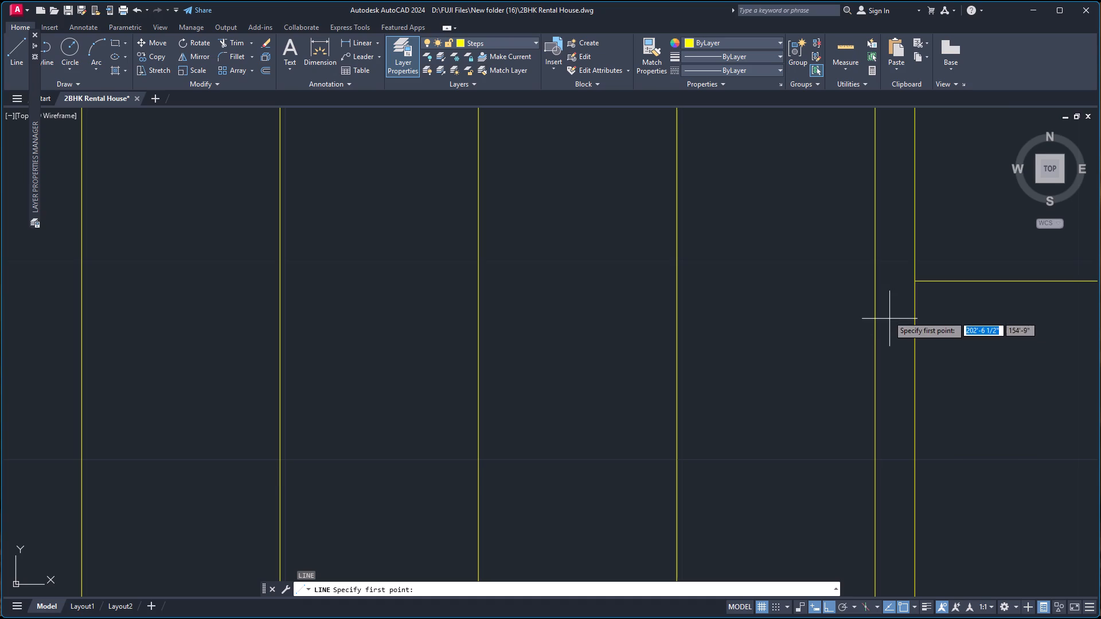
{"action": "left_click", "coordinate": [876, 284]}
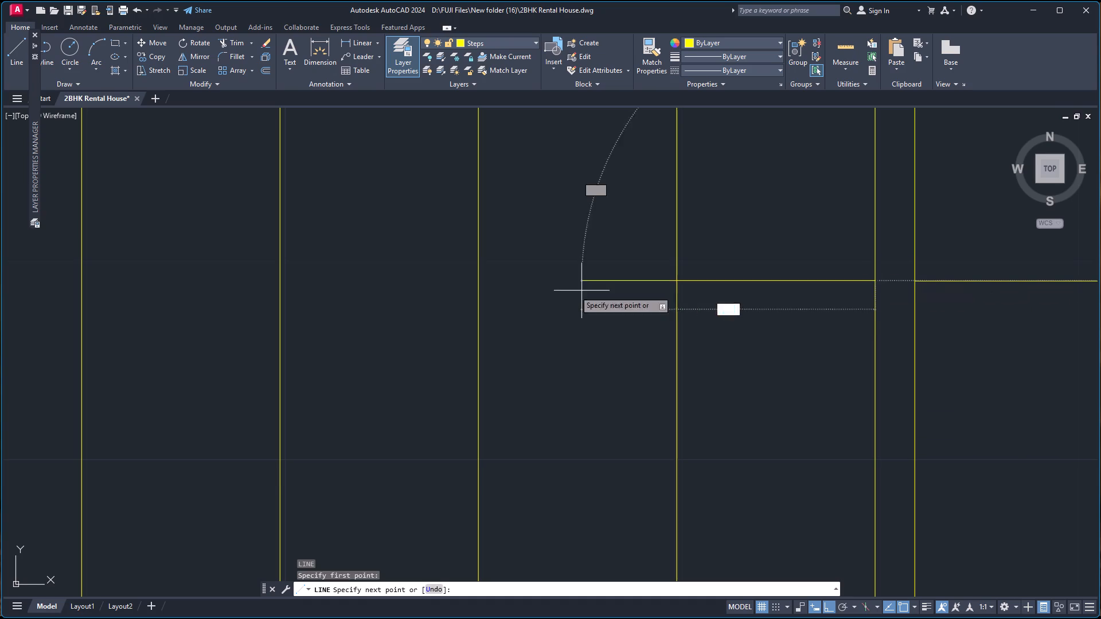
{"action": "scroll", "coordinate": [532, 299], "scroll_direction": "down", "scroll_amount": 4}
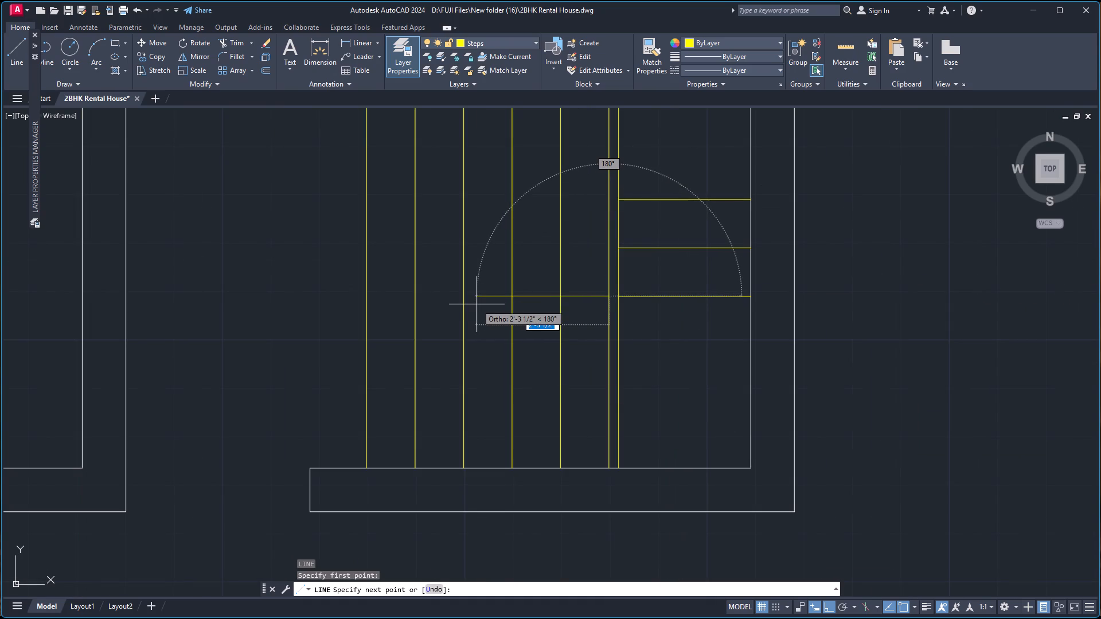
{"action": "scroll", "coordinate": [456, 306], "scroll_direction": "up", "scroll_amount": 1}
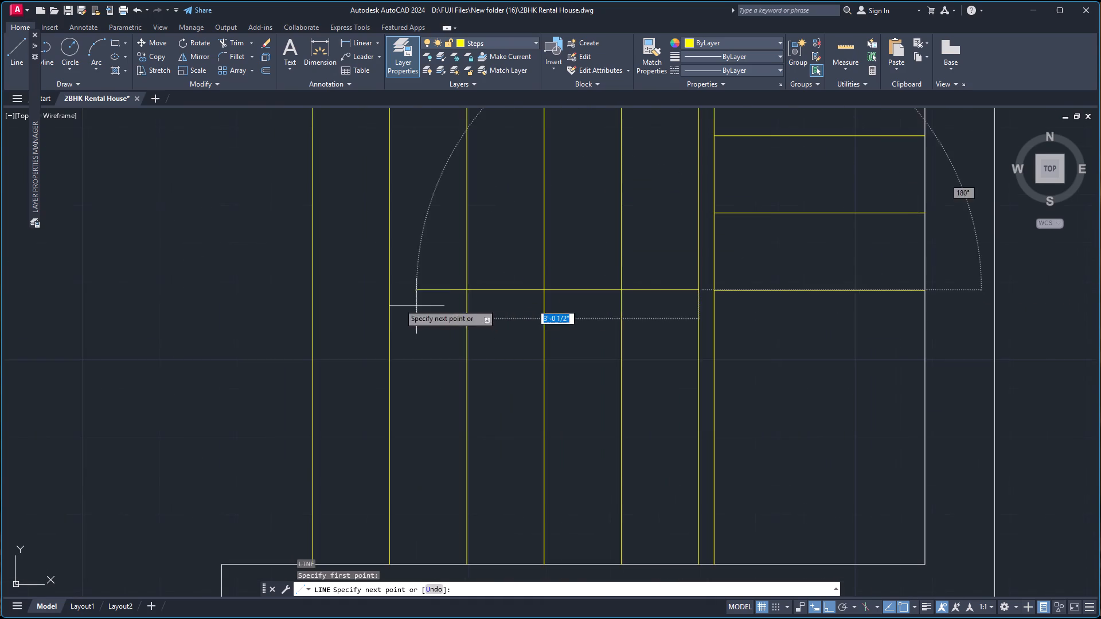
{"action": "left_click", "coordinate": [311, 291]}
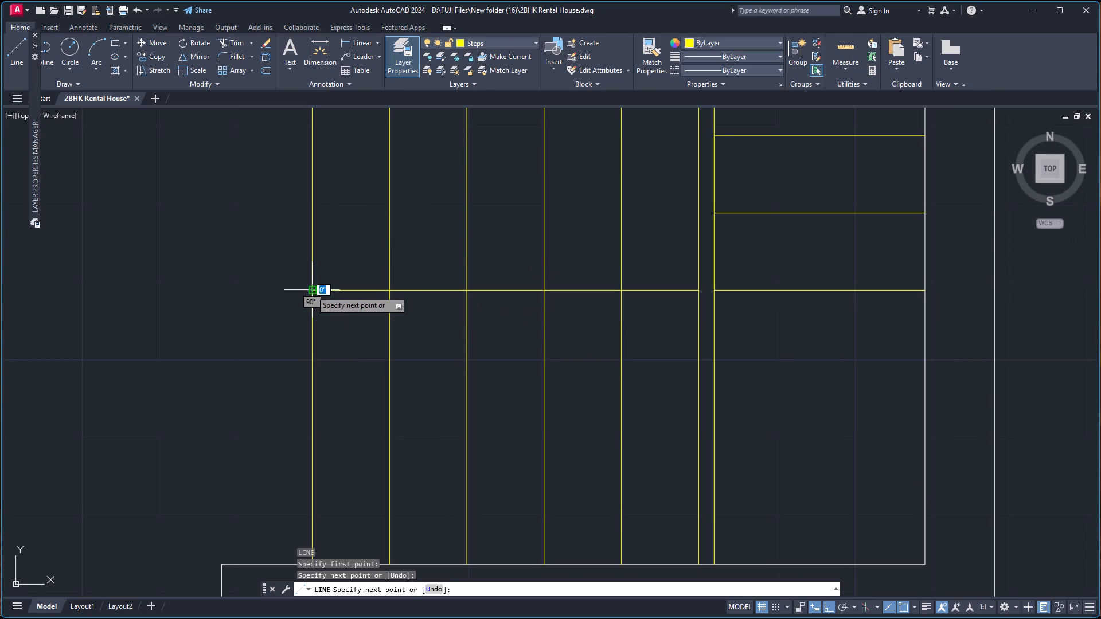
{"action": "key", "text": "space"}
Draw a horizontal line level with the uppermost short step line, from the offset vertical line to the leftmost vertical step line.
{"action": "scroll", "coordinate": [628, 277], "scroll_direction": "down", "scroll_amount": 2}
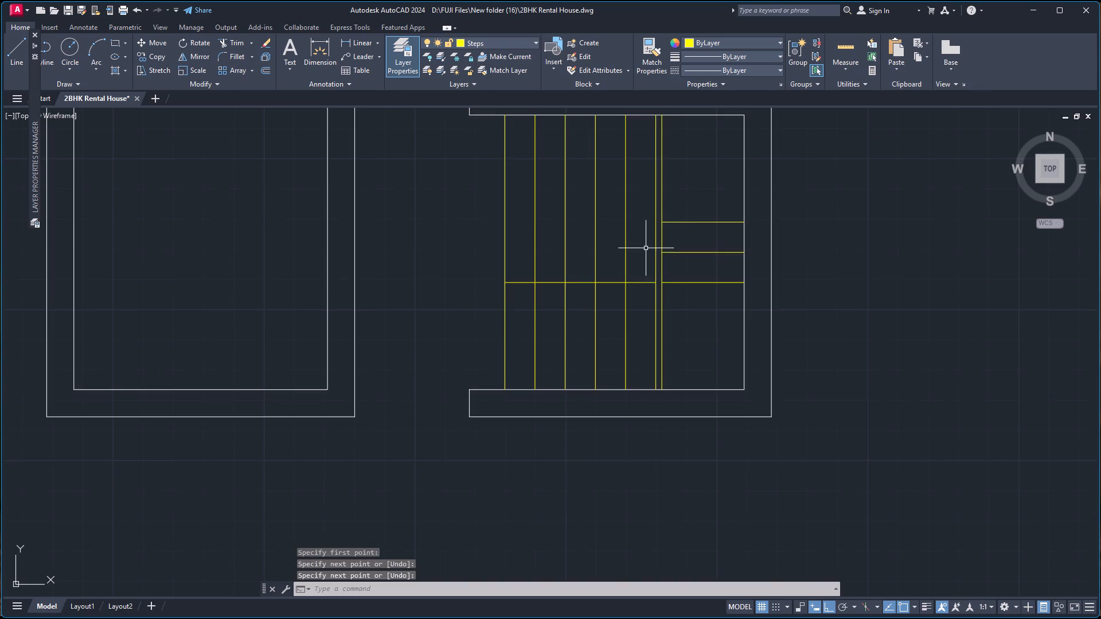
{"action": "scroll", "coordinate": [647, 243], "scroll_direction": "up", "scroll_amount": 2}
{"action": "key", "text": "space"}
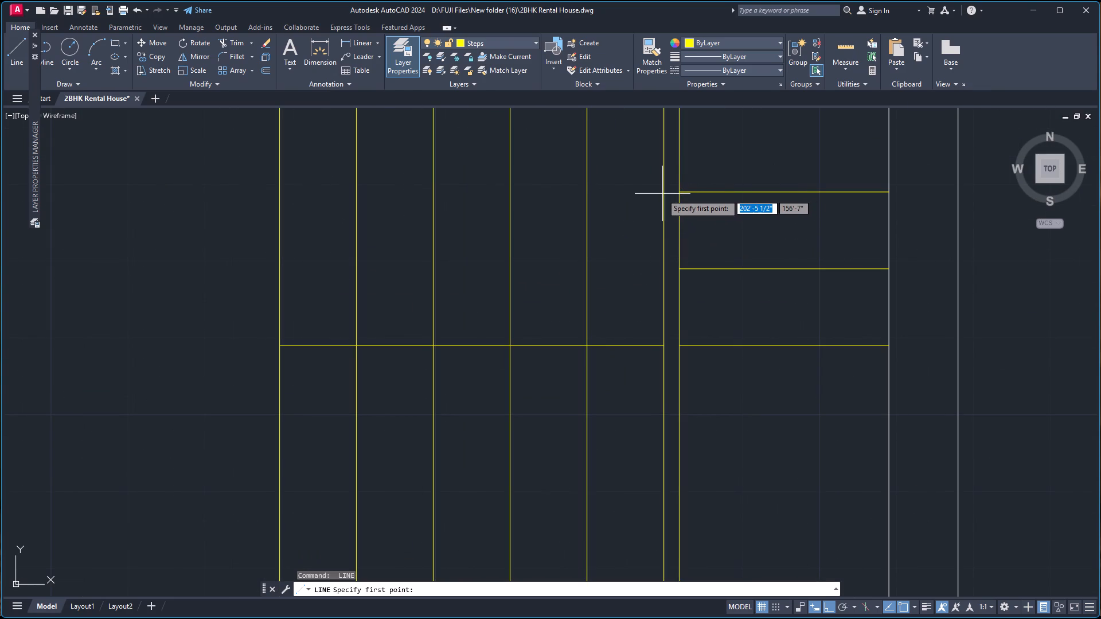
{"action": "scroll", "coordinate": [667, 194], "scroll_direction": "up", "scroll_amount": 3}
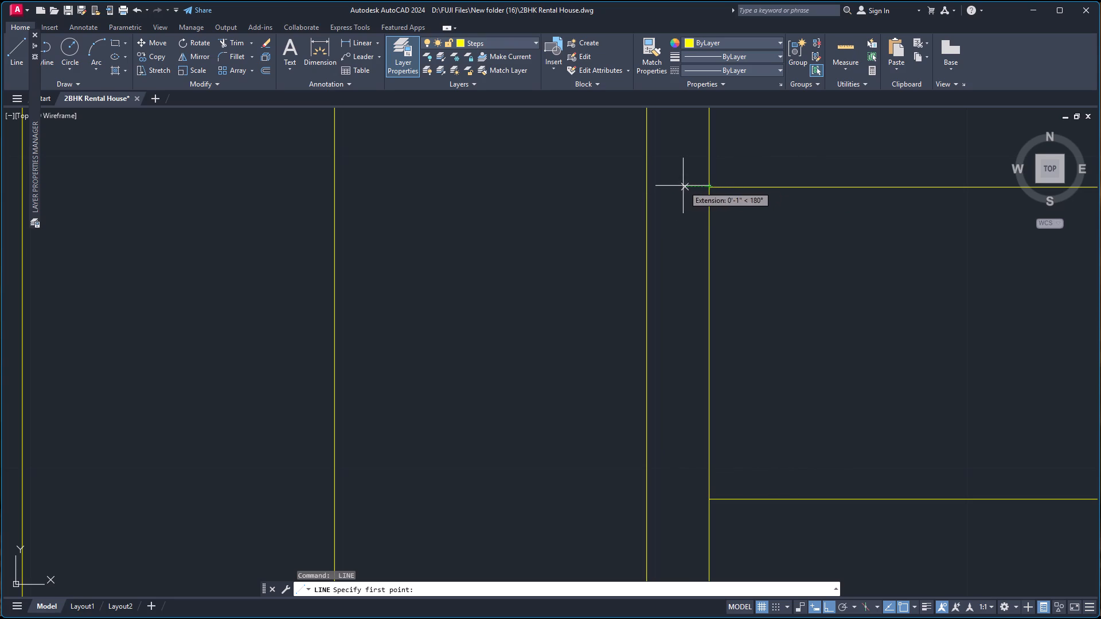
{"action": "left_click", "coordinate": [645, 190]}
{"action": "scroll", "coordinate": [429, 222], "scroll_direction": "down", "scroll_amount": 5}
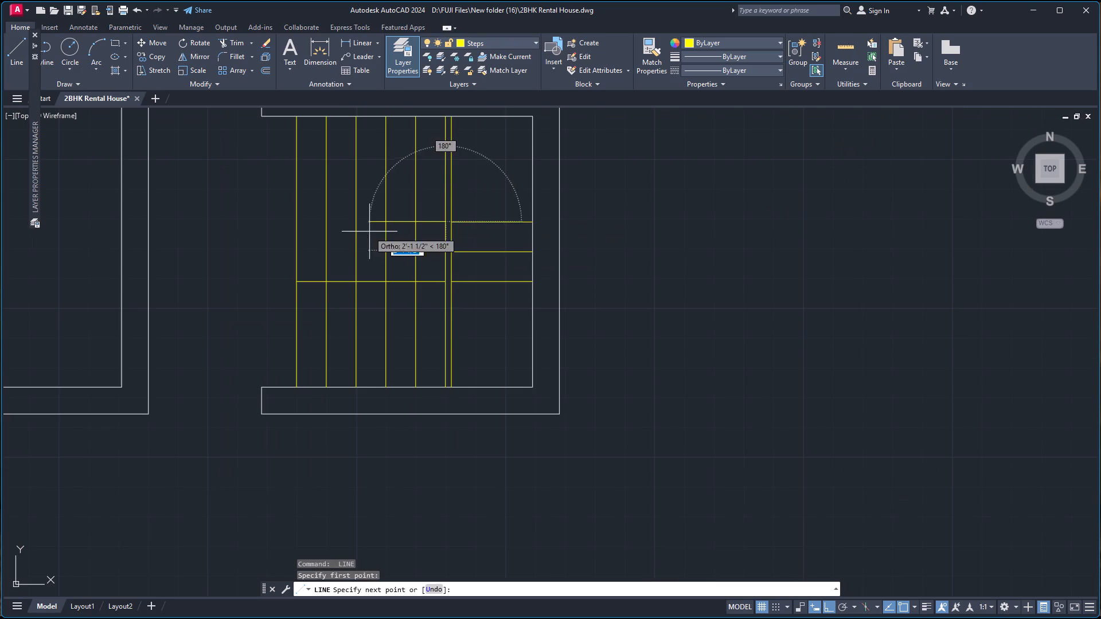
{"action": "left_click", "coordinate": [296, 222]}
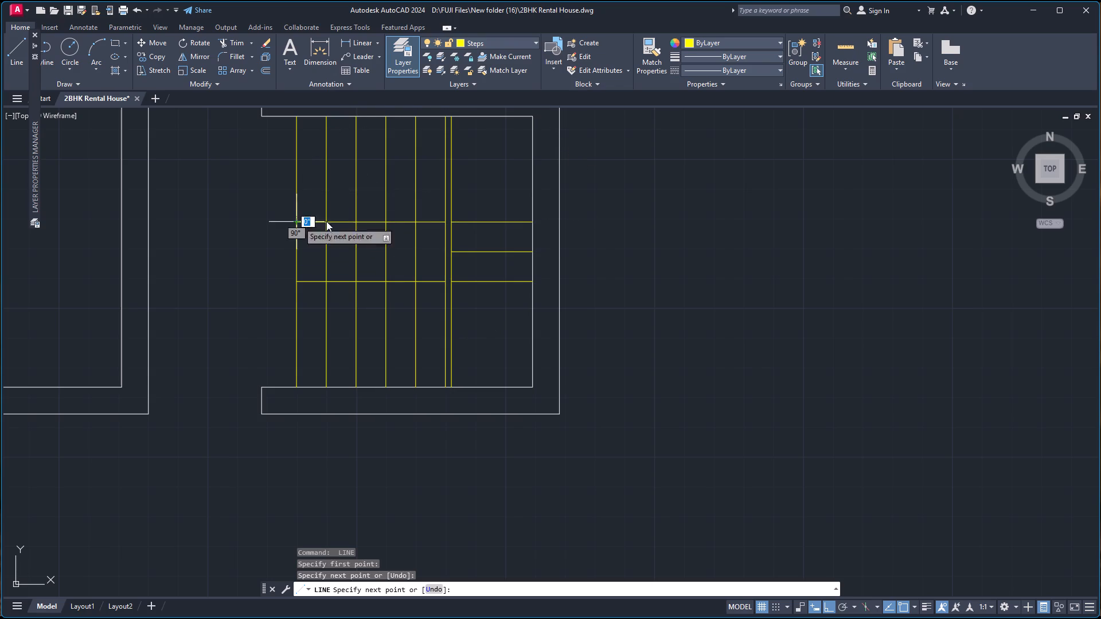
{"action": "key", "text": "space"}
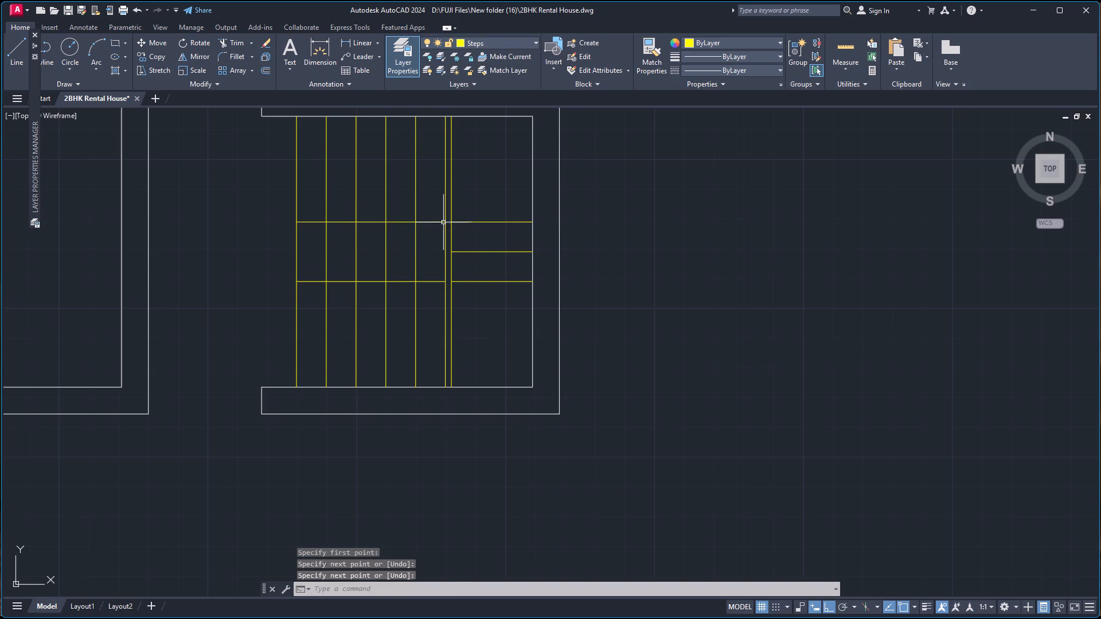
Offset the upper long horizontal line 2" upward and the lower long horizontal line 2" downward across the vertical steps.
{"action": "scroll", "coordinate": [446, 220], "scroll_direction": "up", "scroll_amount": 4}
{"action": "scroll", "coordinate": [325, 246], "scroll_direction": "down", "scroll_amount": 3}
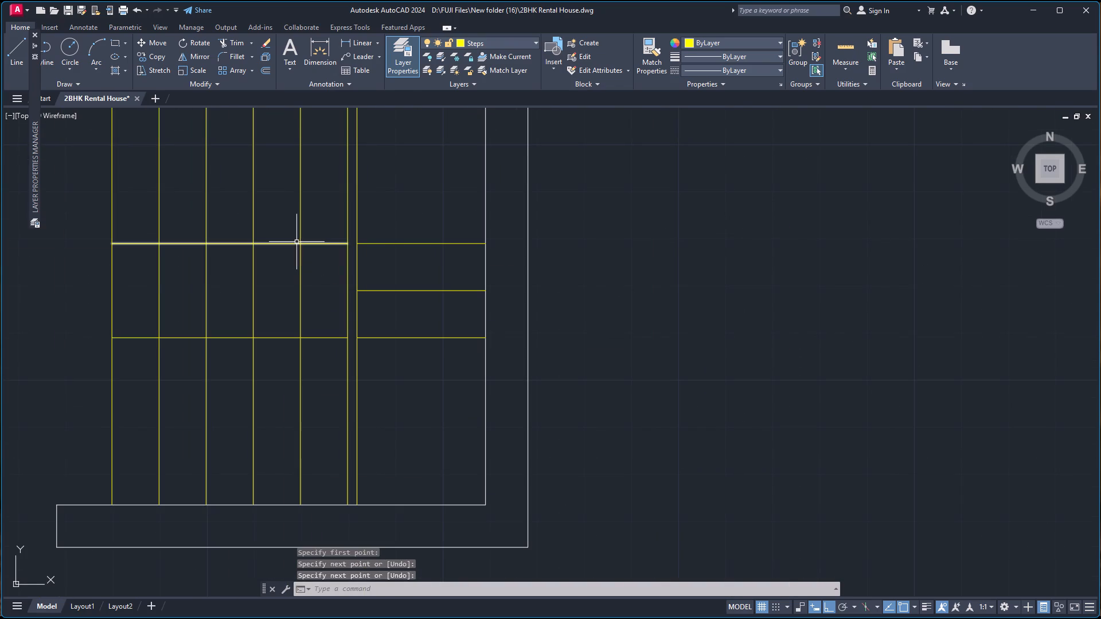
{"action": "key", "text": "o"}
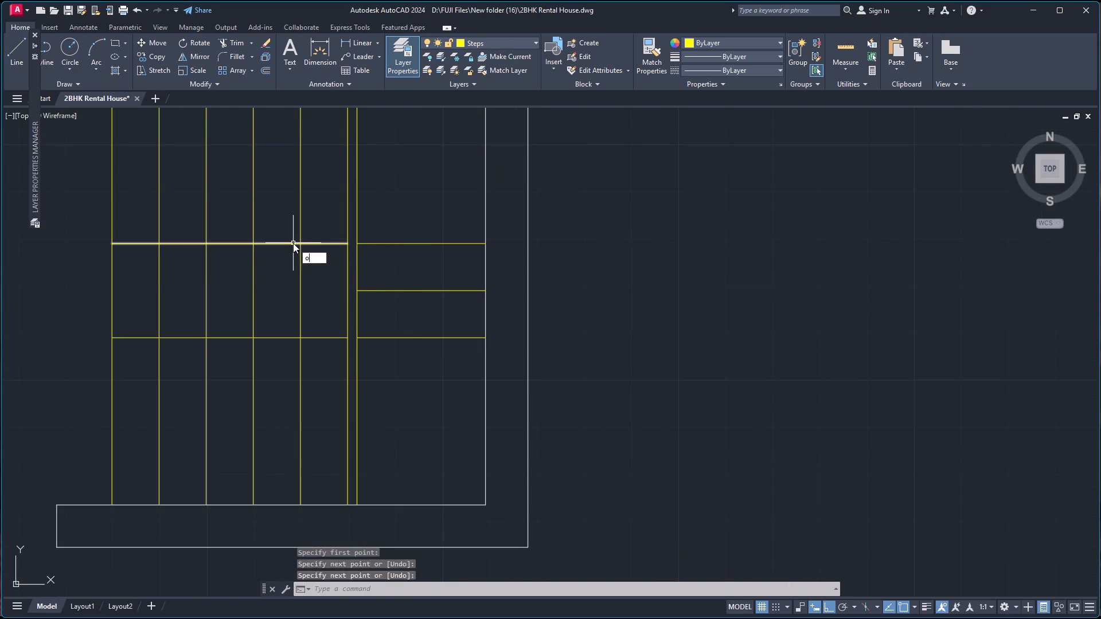
{"action": "key", "text": "Return"}
{"action": "key", "text": "Return"}
{"action": "left_click", "coordinate": [290, 245]}
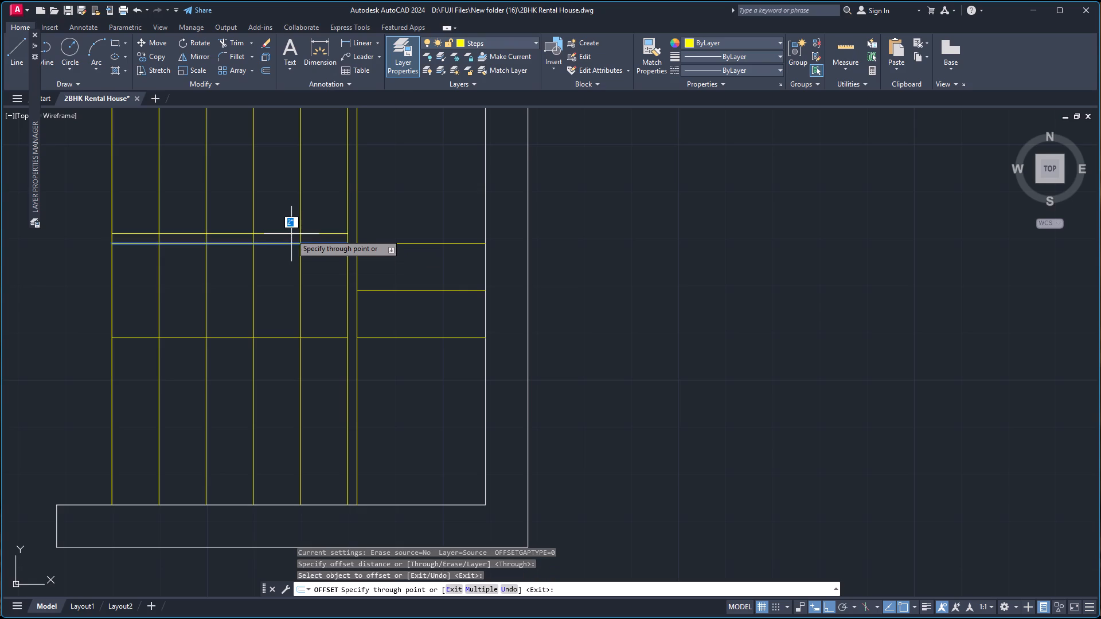
{"action": "key", "text": "2"}
{"action": "key", "text": "Return"}
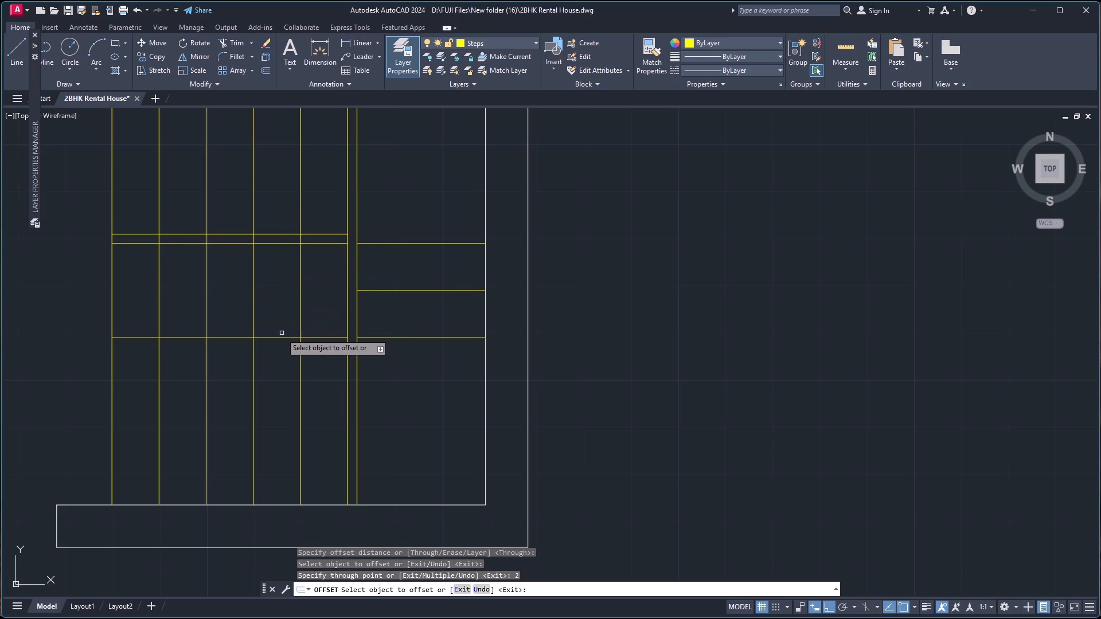
{"action": "left_click", "coordinate": [274, 339]}
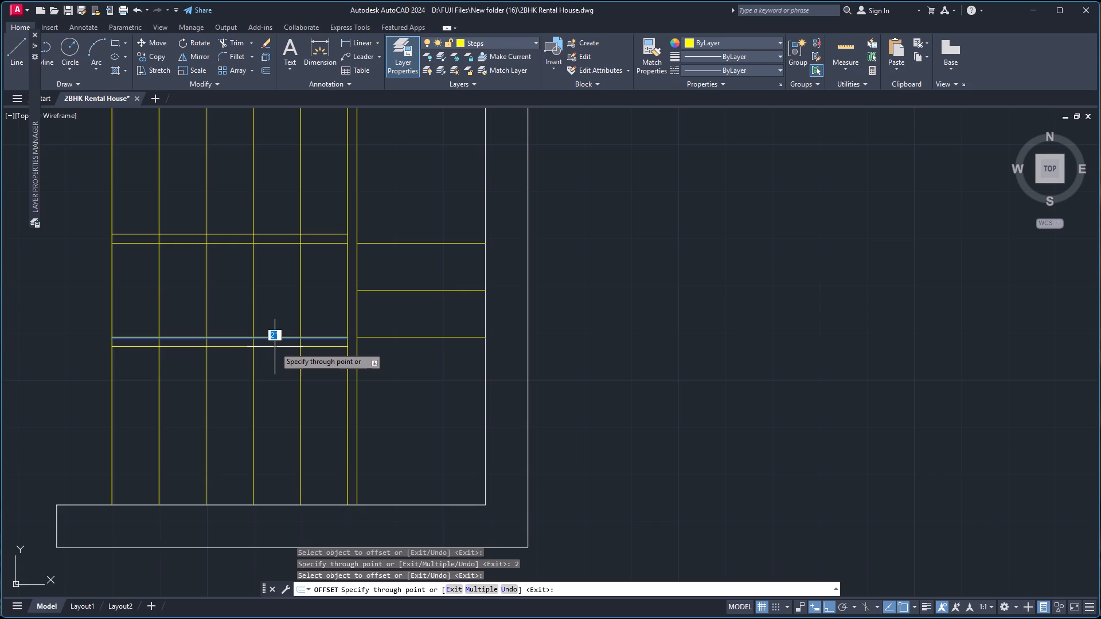
{"action": "key", "text": "2"}
{"action": "key", "text": "Return"}
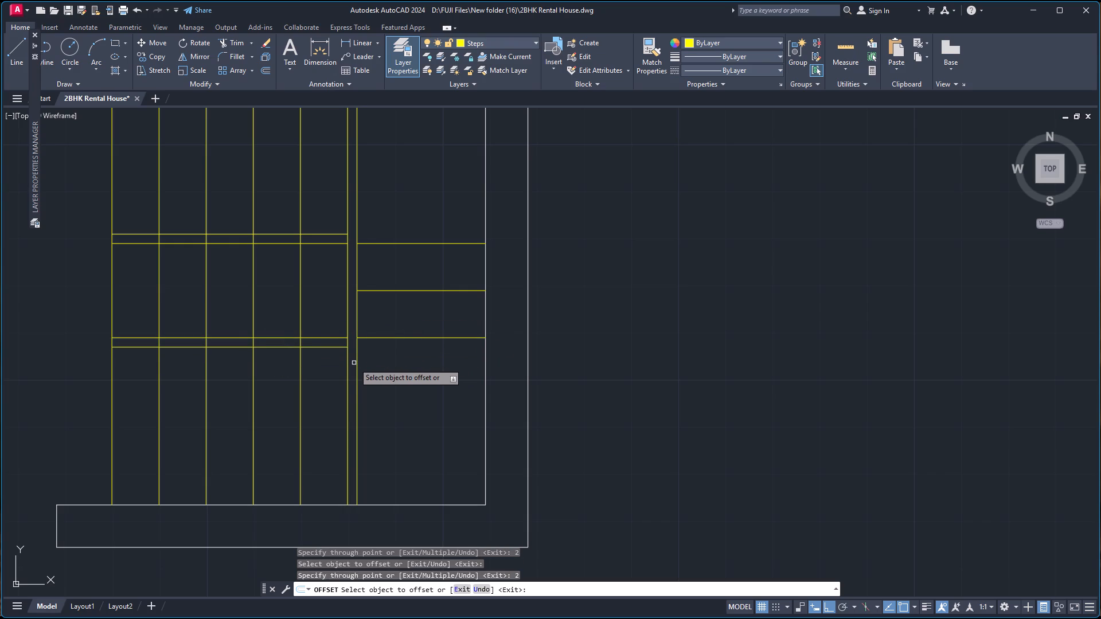
{"action": "key", "text": "Escape"}
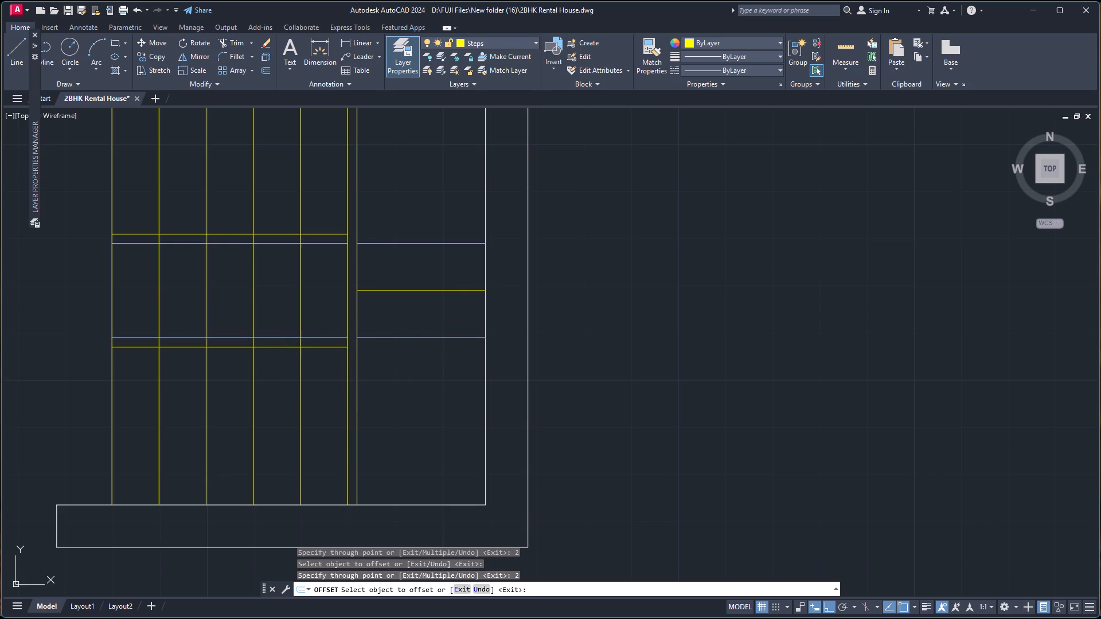
Extend the upper and lower outer horizontal offset lines to the right-hand vertical line of the stair divider.
{"action": "type", "text": "ex"}
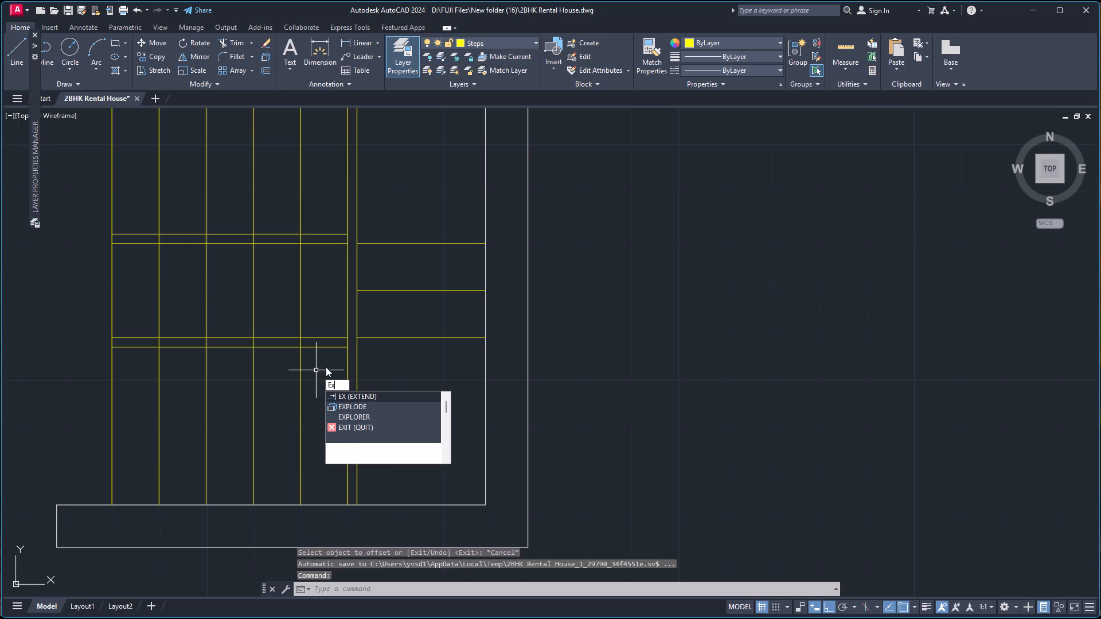
{"action": "key", "text": "Return"}
{"action": "left_click", "coordinate": [332, 348]}
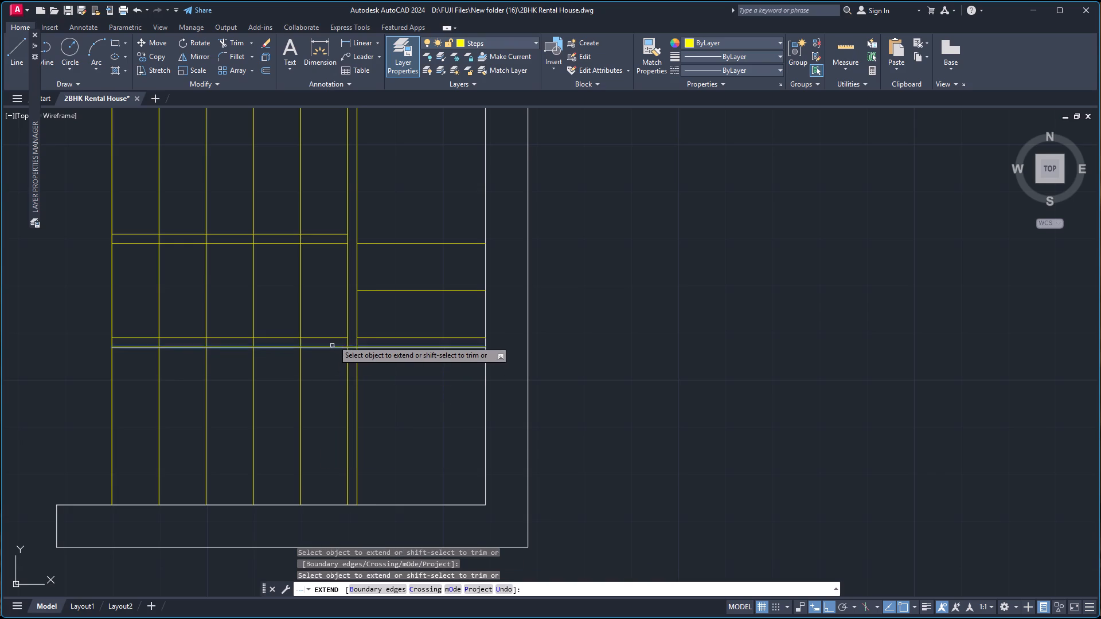
{"action": "left_click", "coordinate": [329, 233]}
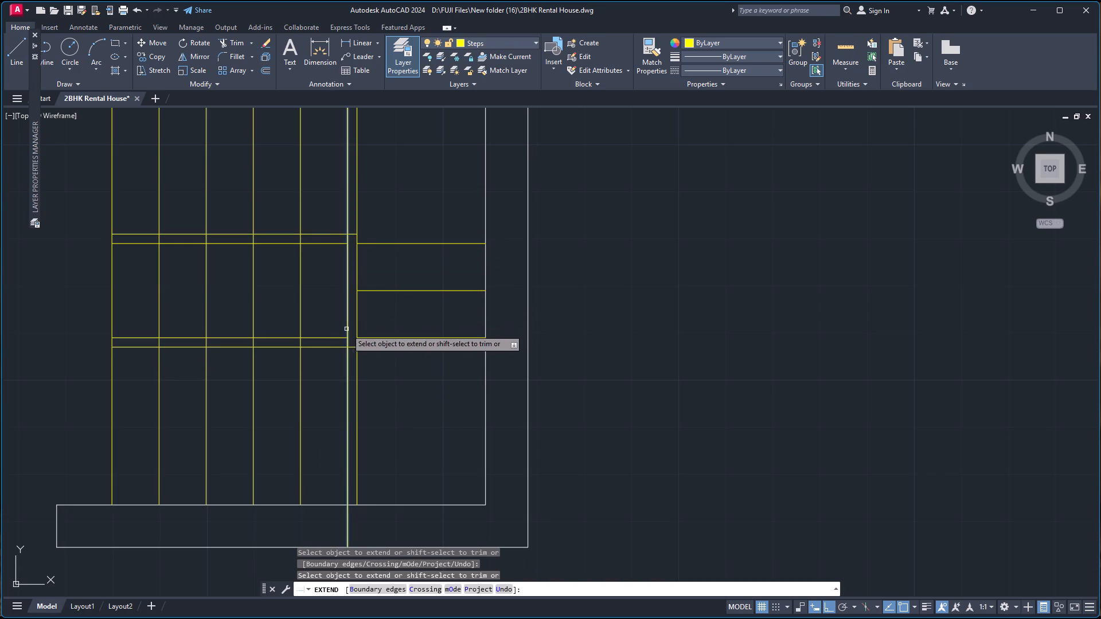
{"action": "key", "text": "Escape"}
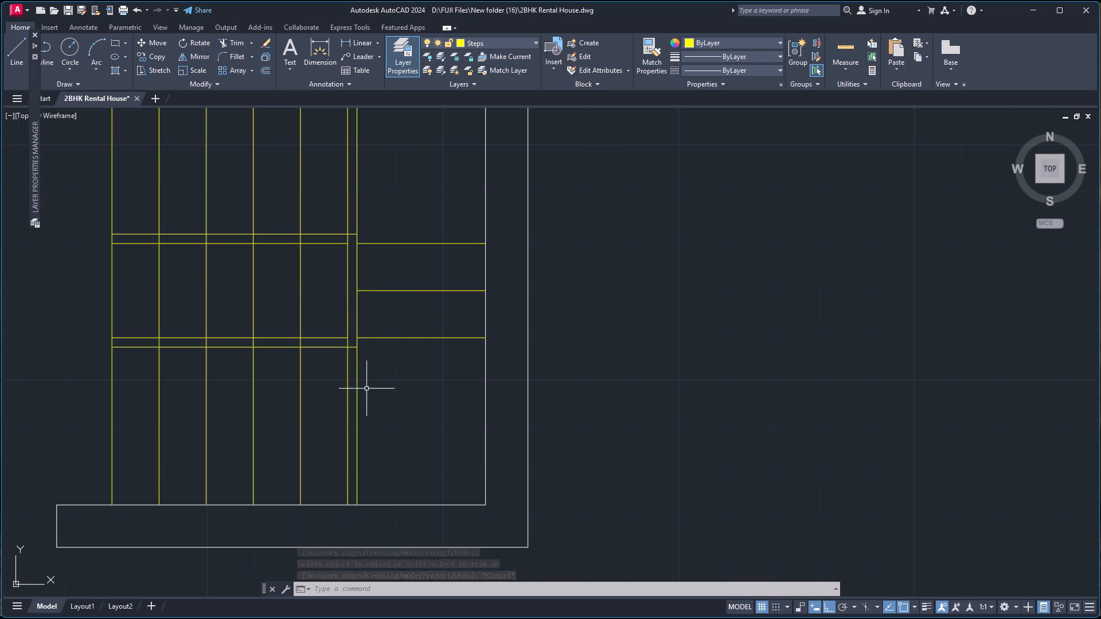
Trim the right-hand divider vertical below the lower outer horizontal line and above the upper outer horizontal line.
{"action": "type", "text": "tr"}
{"action": "key", "text": "Return"}
{"action": "left_click", "coordinate": [357, 372]}
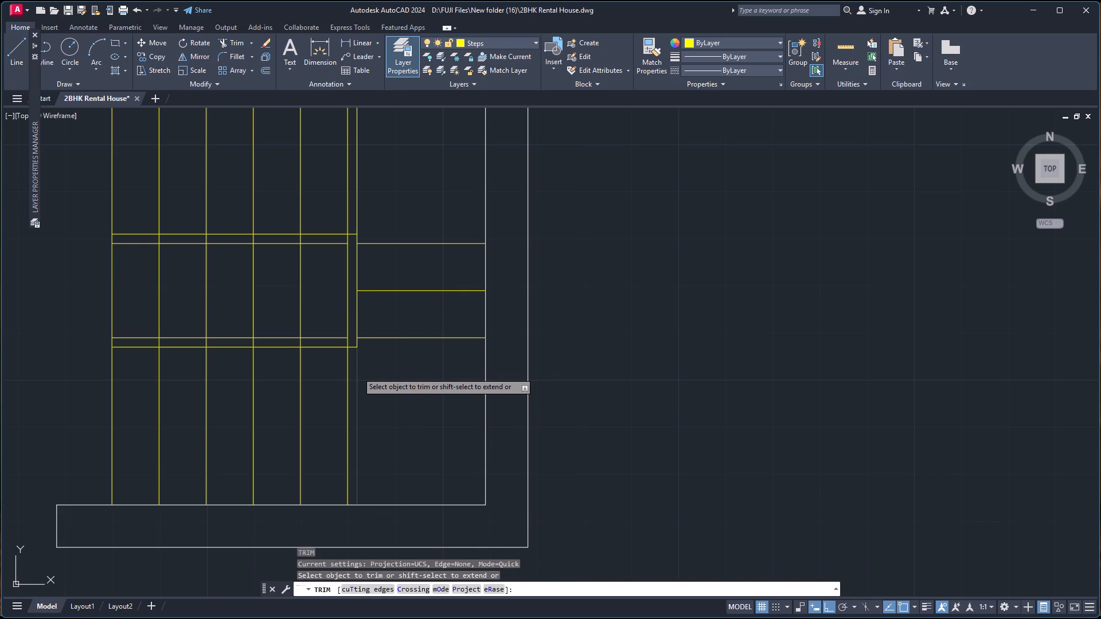
{"action": "left_click", "coordinate": [356, 216]}
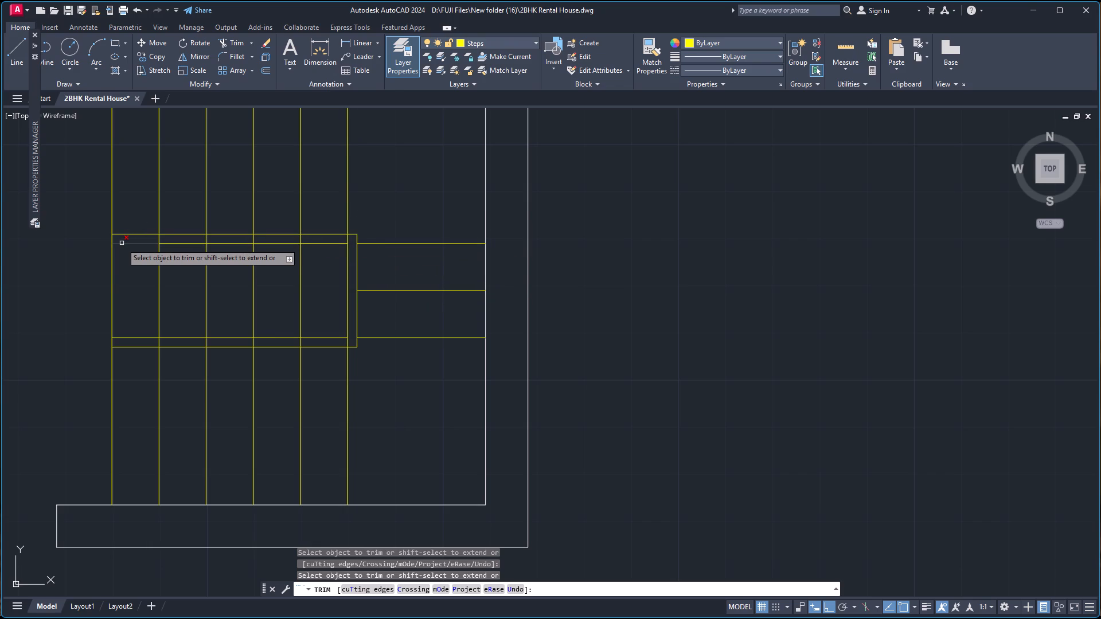
Trim the five leftmost vertical step lines between the two inner horizontal lines, keeping the divider's inner vertical edge.
{"action": "scroll", "coordinate": [103, 260], "scroll_direction": "up", "scroll_amount": 1}
{"action": "left_click", "coordinate": [92, 284]}
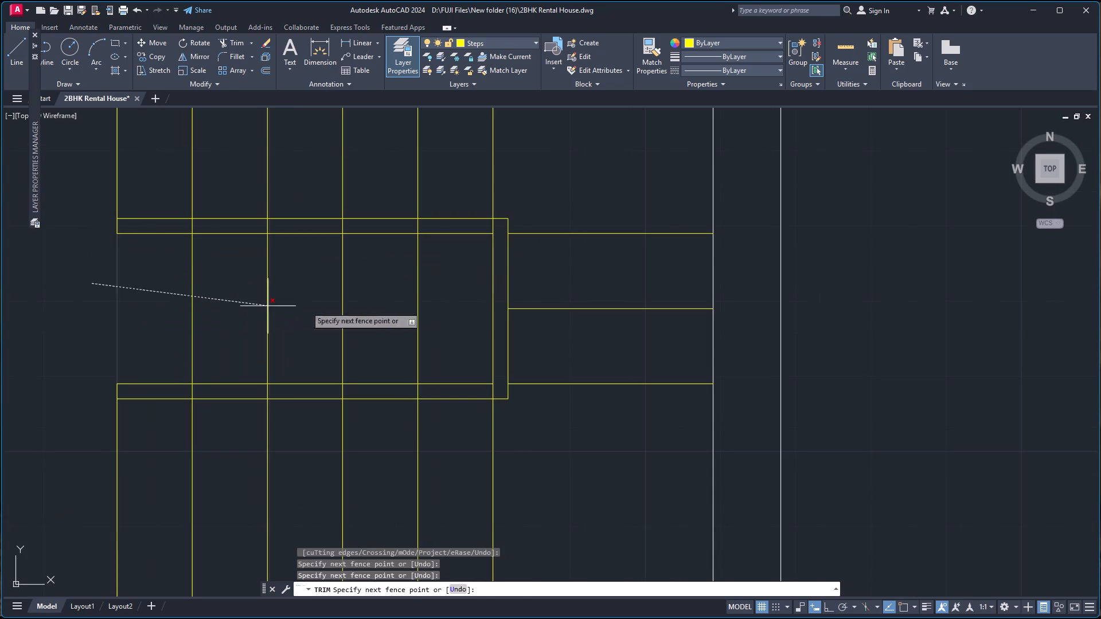
{"action": "left_click", "coordinate": [459, 304]}
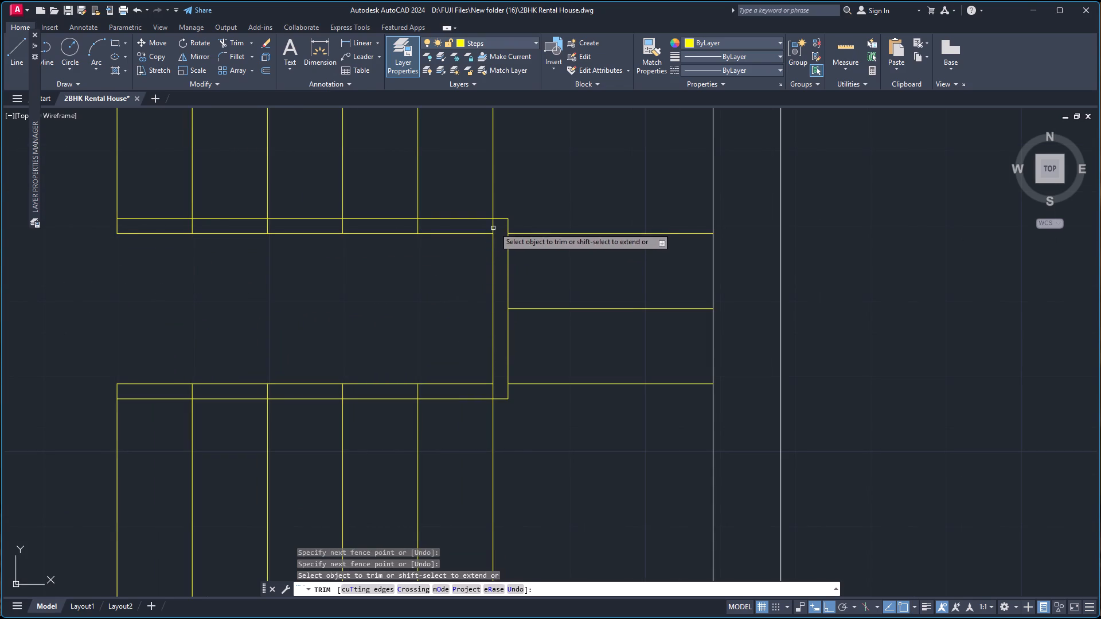
Trim the vertical step lines out of the upper and lower 2" divider bands between the paired horizontal lines.
{"action": "left_click", "coordinate": [495, 226]}
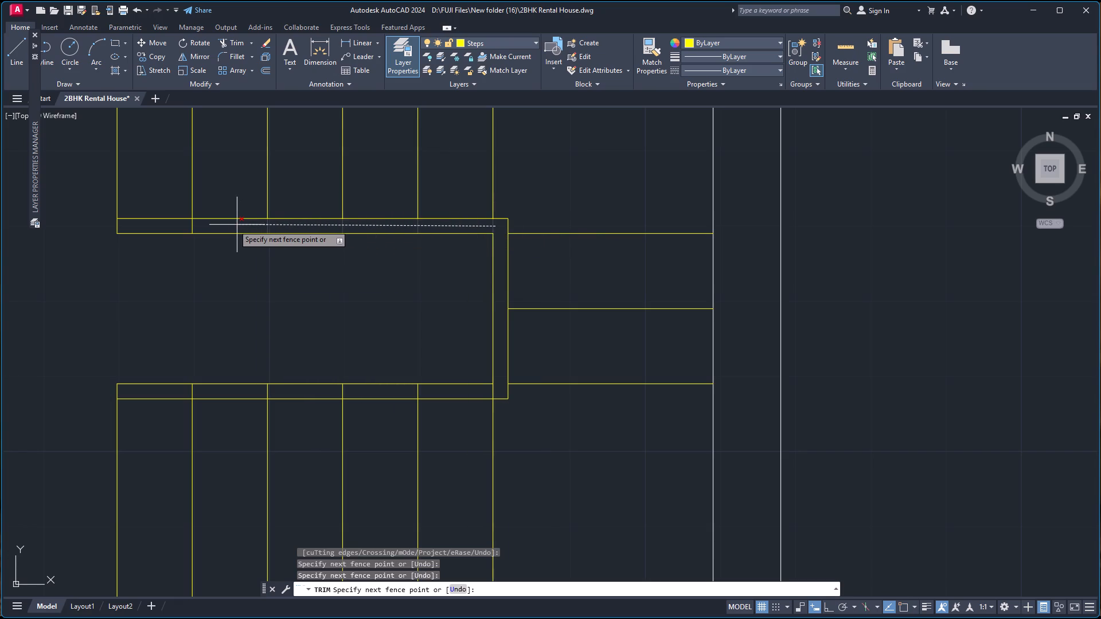
{"action": "left_click", "coordinate": [183, 227]}
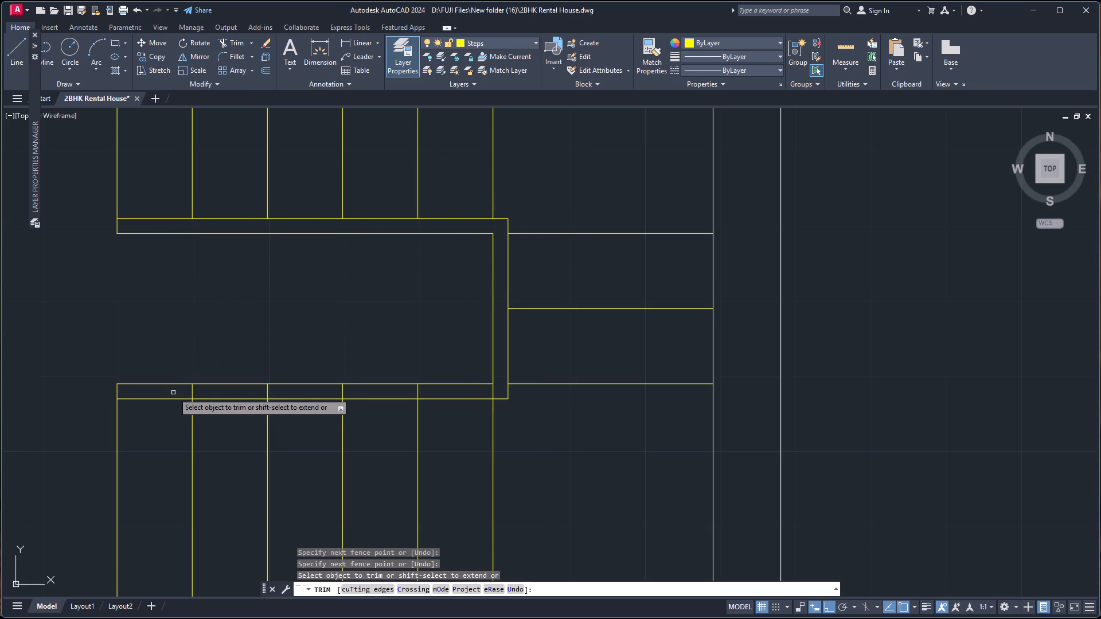
{"action": "left_click", "coordinate": [173, 393]}
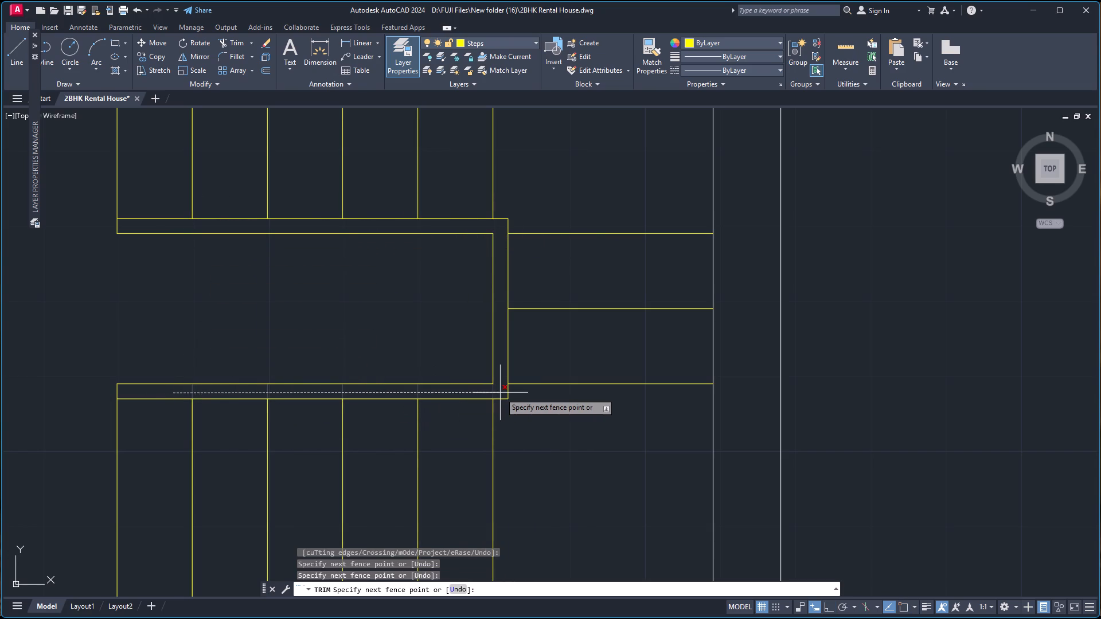
{"action": "left_click", "coordinate": [500, 391]}
{"action": "scroll", "coordinate": [543, 421], "scroll_direction": "down", "scroll_amount": 3}
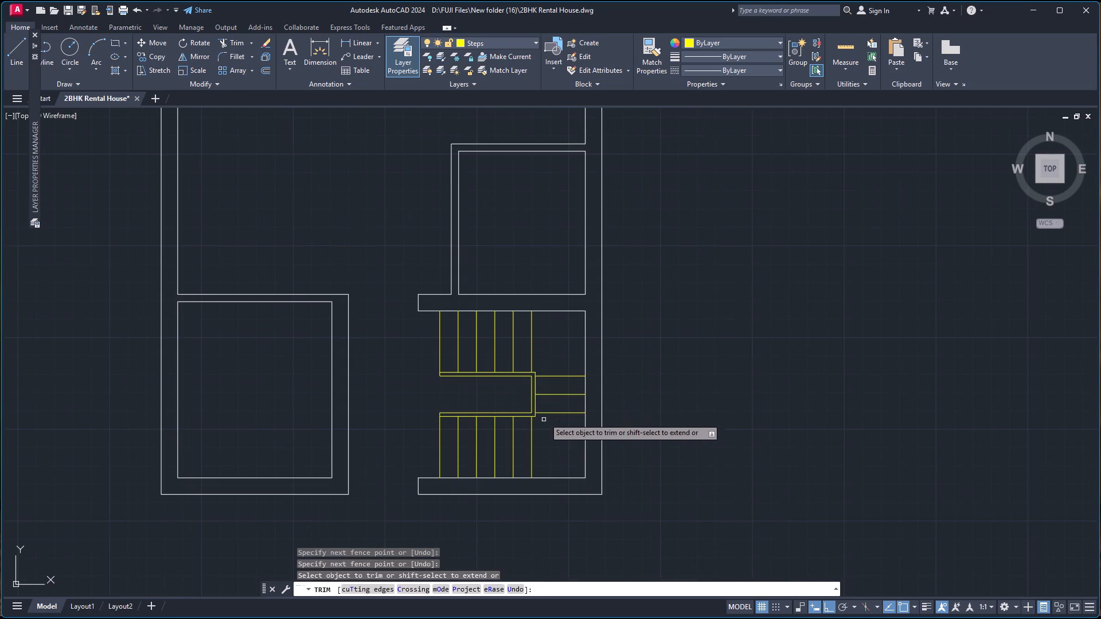
{"action": "scroll", "coordinate": [572, 349], "scroll_direction": "up", "scroll_amount": 1}
{"action": "key", "text": "space"}
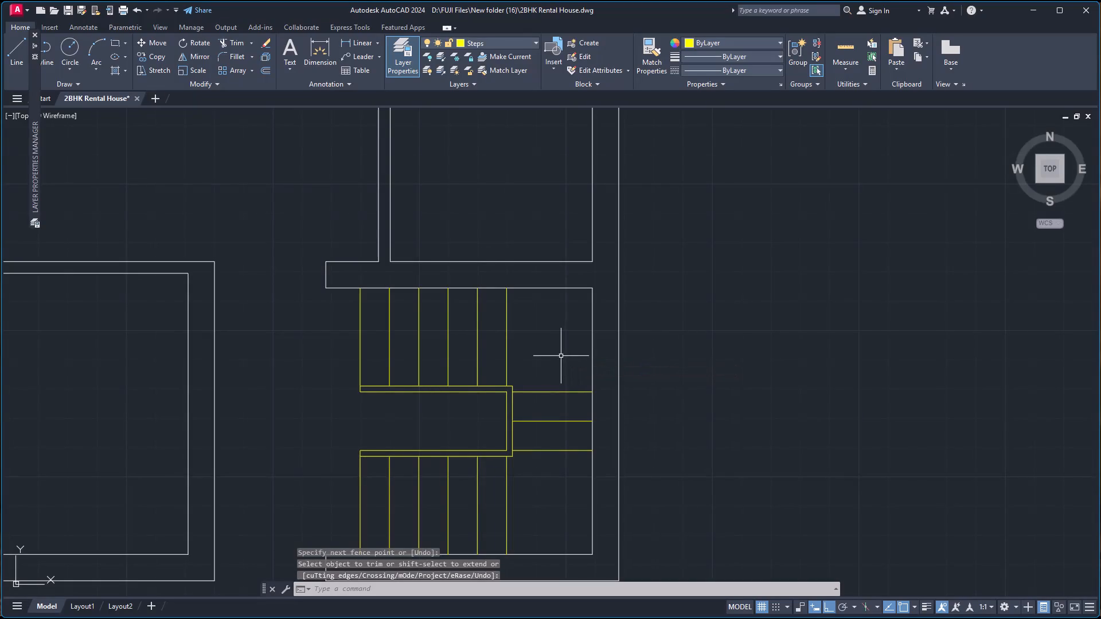
Draw a diagonal winder line from the divider's upper outer corner to the stairwell's upper right inner wall corner.
{"action": "key", "text": "l"}
{"action": "key", "text": "Return"}
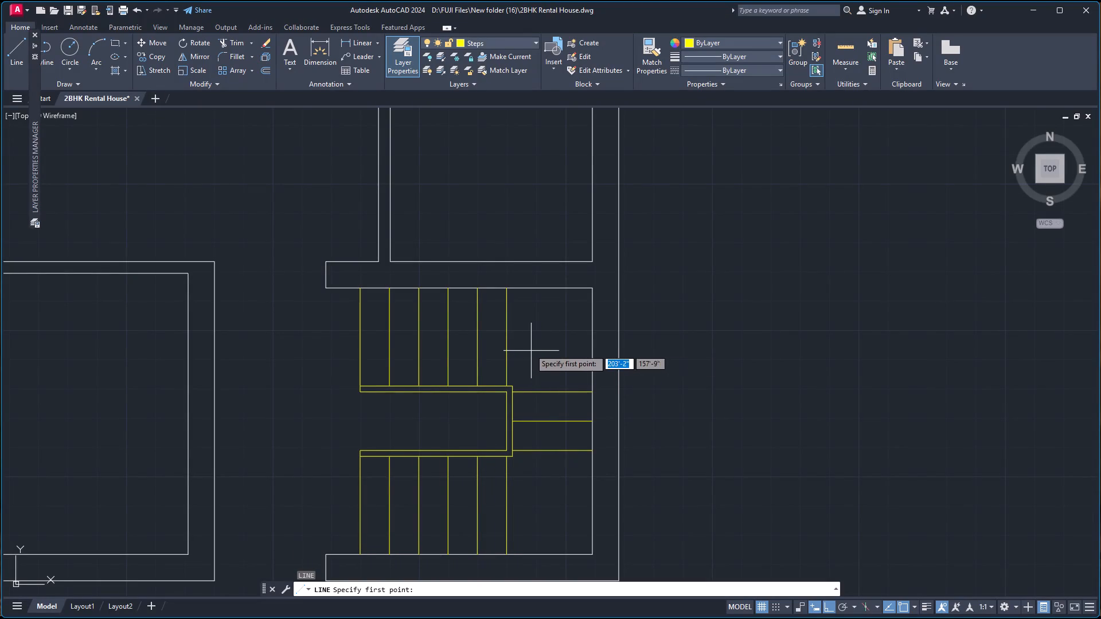
{"action": "left_click", "coordinate": [515, 385]}
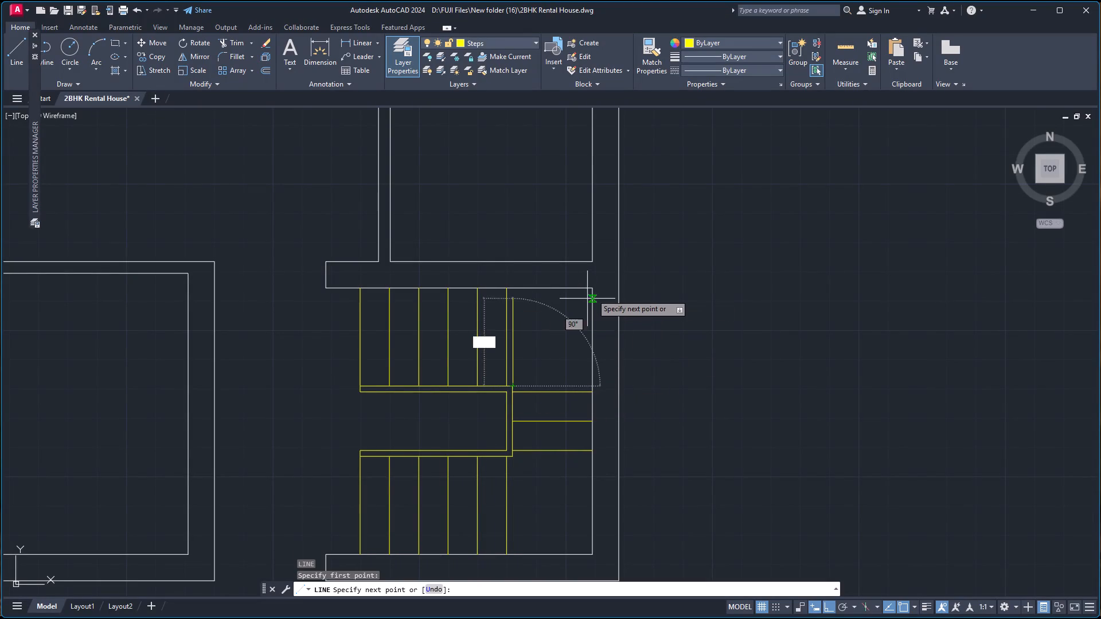
{"action": "left_click", "coordinate": [593, 290]}
{"action": "key", "text": "space"}
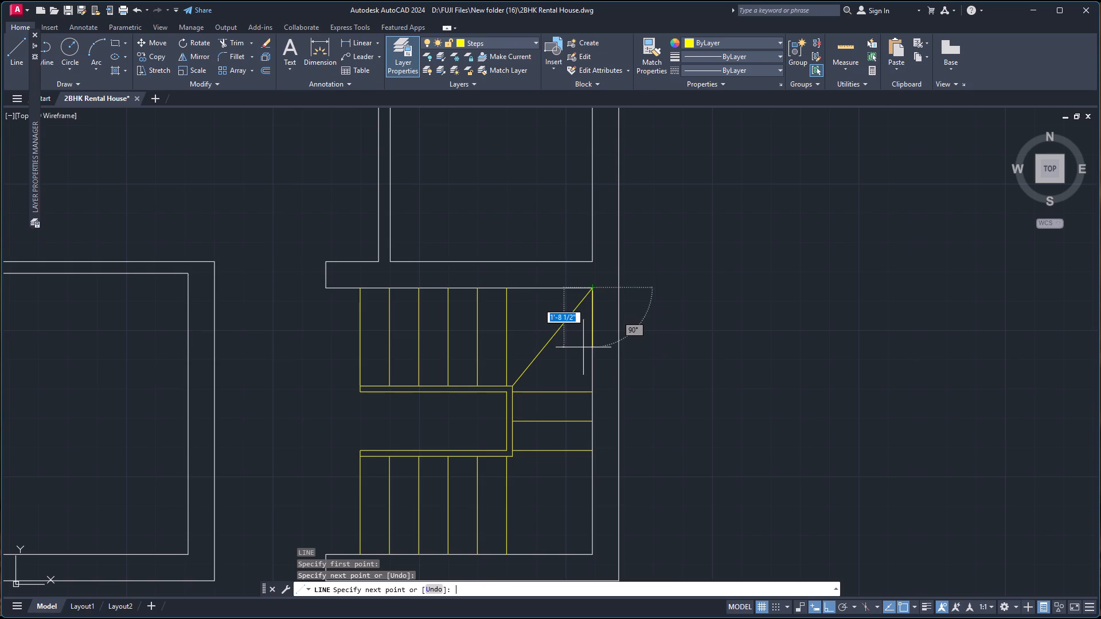
Draw a diagonal winder line from the divider's lower outer corner to the stairwell's lower right inner wall corner.
{"action": "key", "text": "space"}
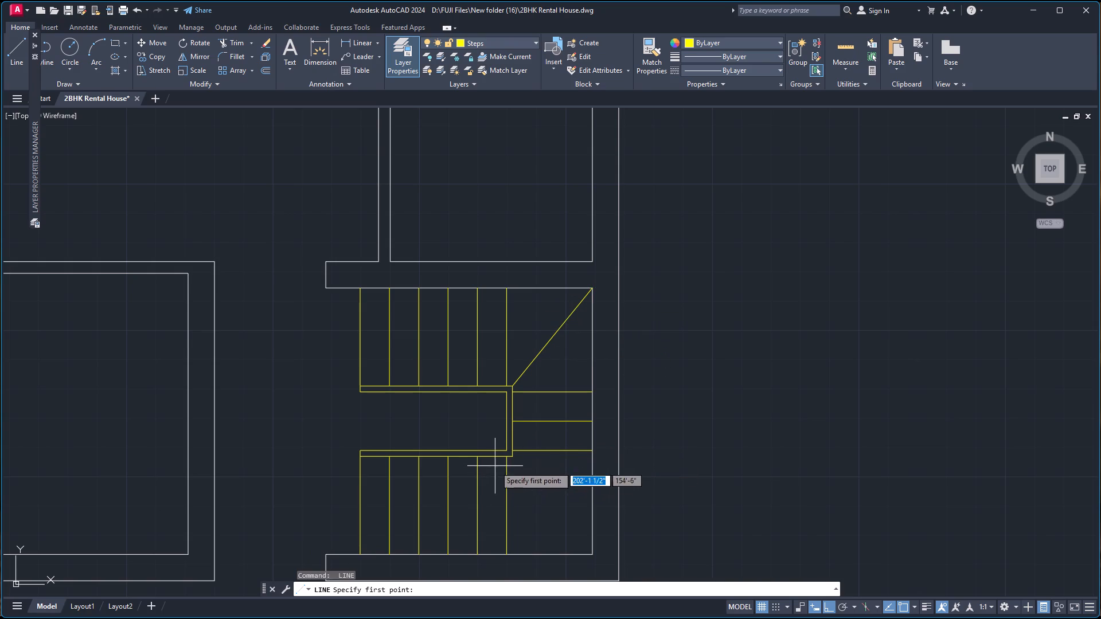
{"action": "left_click", "coordinate": [512, 455]}
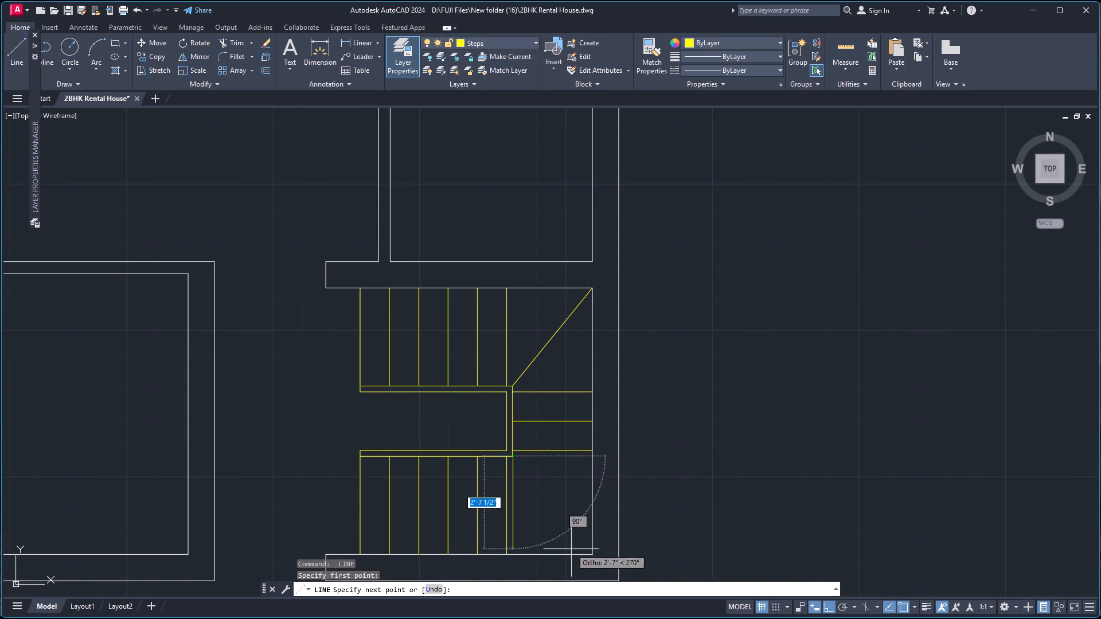
{"action": "left_click", "coordinate": [589, 554]}
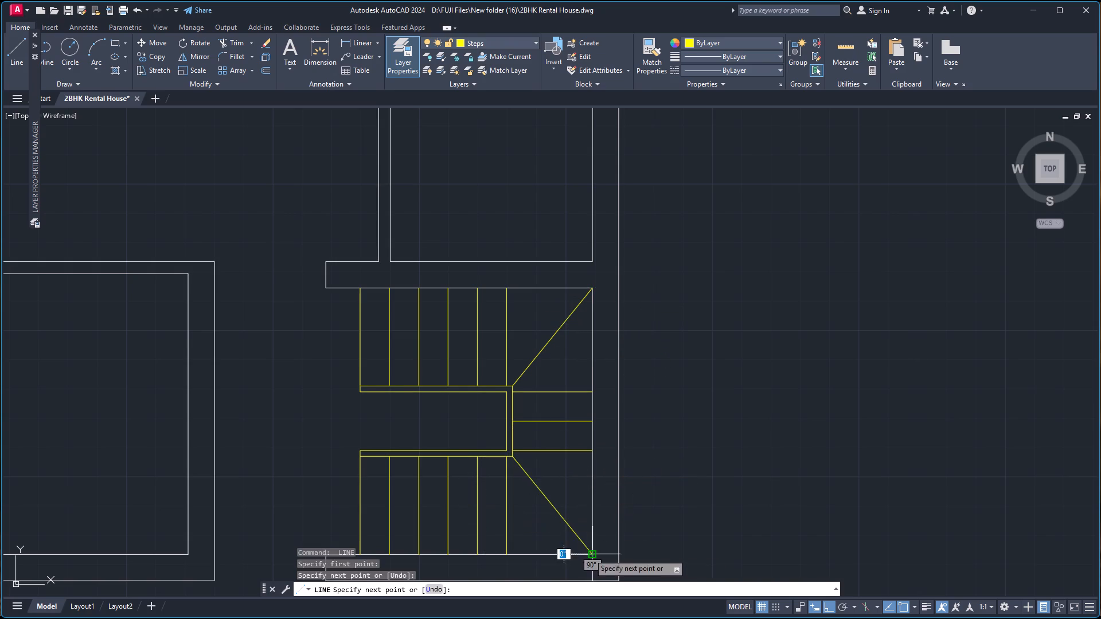
{"action": "key", "text": "space"}
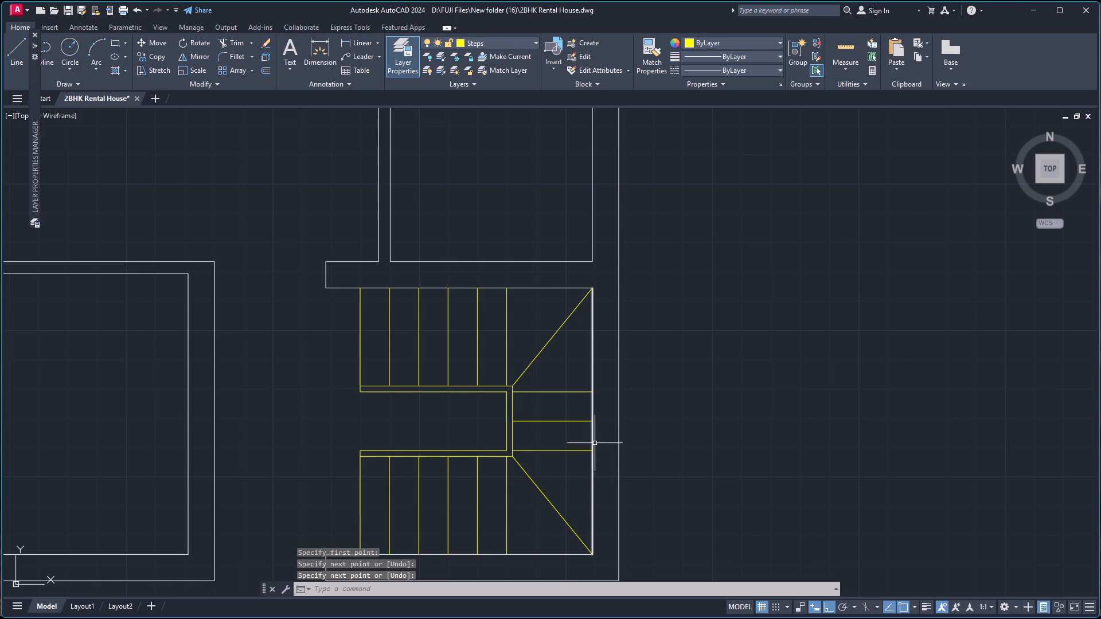
Examine the staircase layout within the whole floor plan.
{"action": "scroll", "coordinate": [577, 442], "scroll_direction": "down", "scroll_amount": 2}
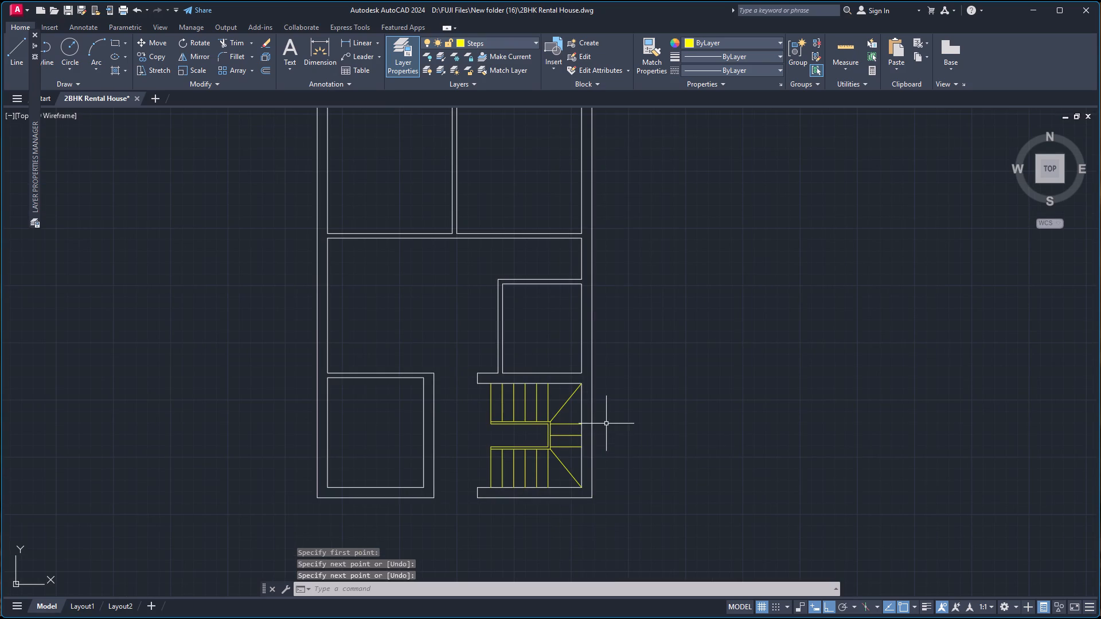
{"action": "scroll", "coordinate": [606, 424], "scroll_direction": "down", "scroll_amount": 2}
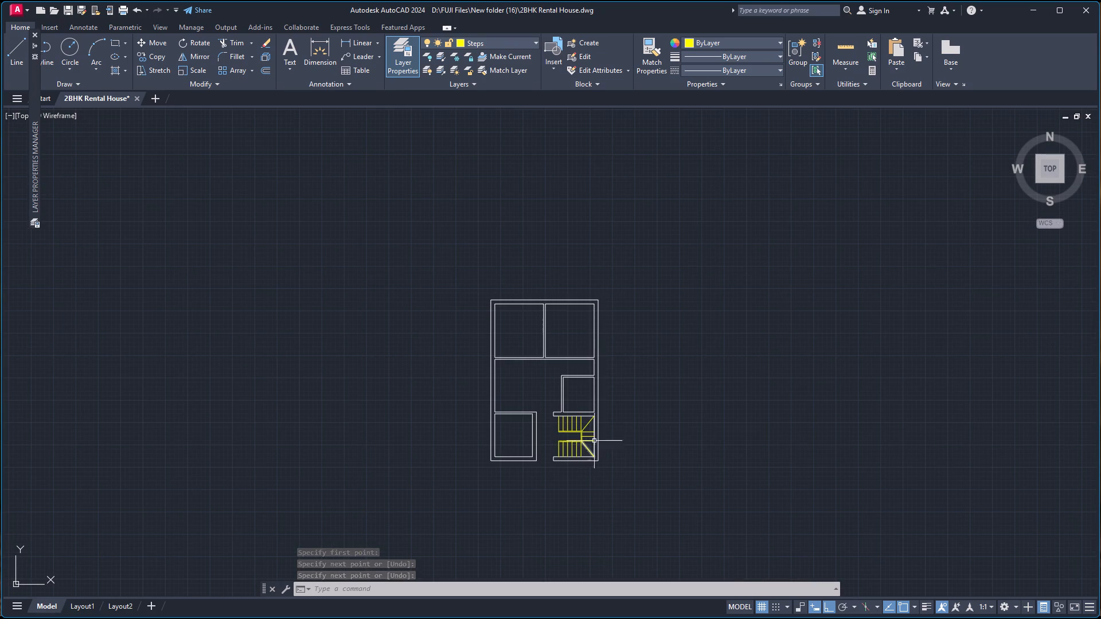
{"action": "scroll", "coordinate": [592, 452], "scroll_direction": "down", "scroll_amount": 1}
{"action": "scroll", "coordinate": [580, 462], "scroll_direction": "up", "scroll_amount": 3}
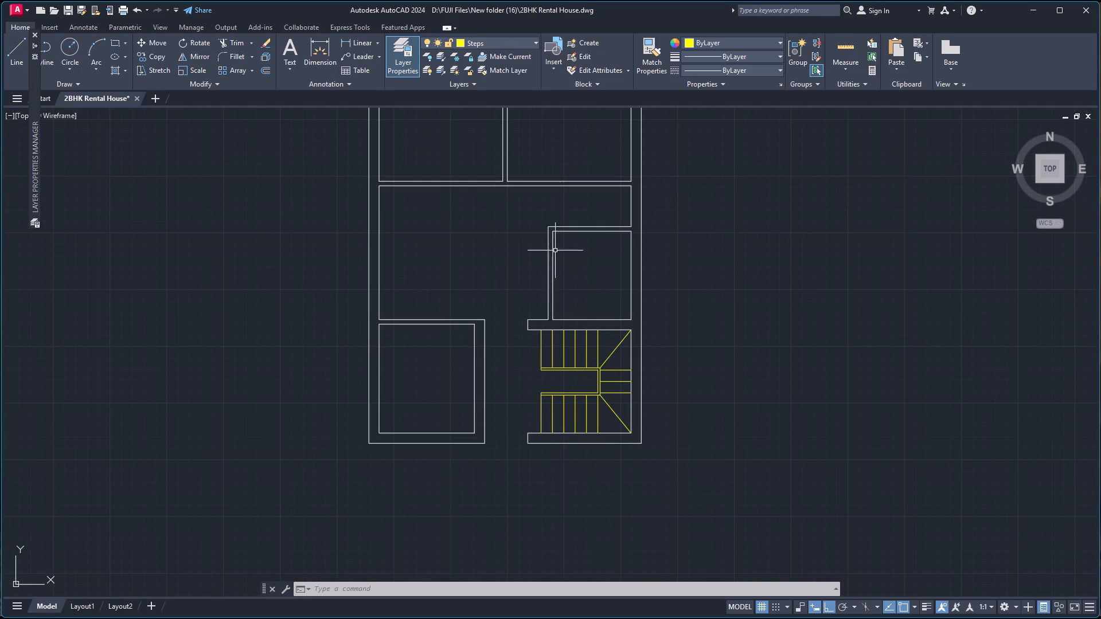
{"action": "scroll", "coordinate": [549, 308], "scroll_direction": "up", "scroll_amount": 2}
{"action": "scroll", "coordinate": [580, 391], "scroll_direction": "down", "scroll_amount": 1}
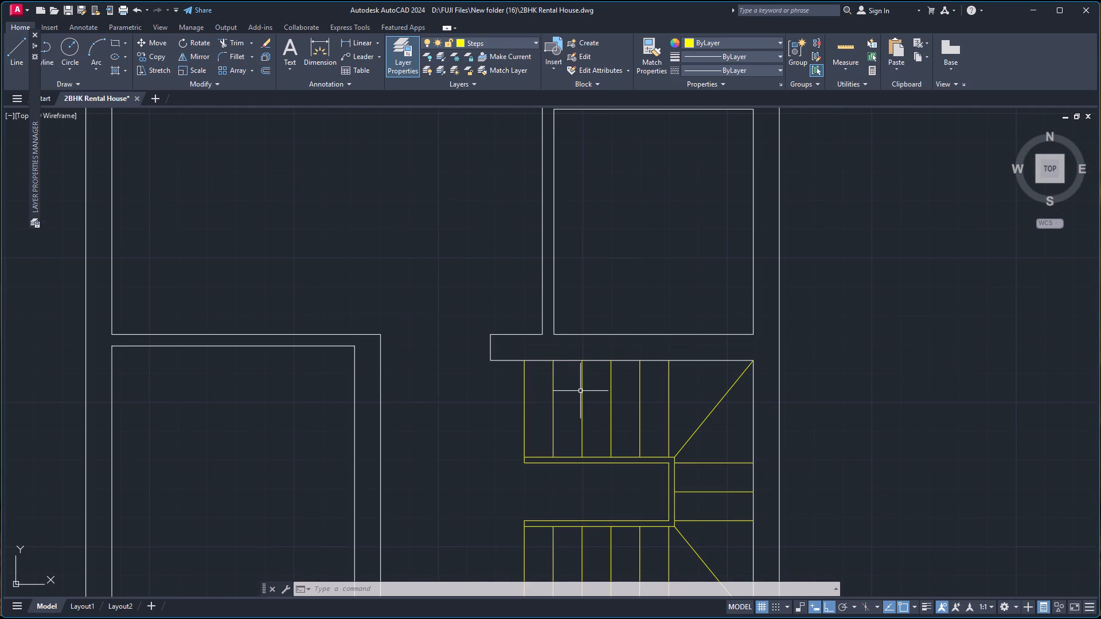
{"action": "scroll", "coordinate": [583, 394], "scroll_direction": "down", "scroll_amount": 1}
{"action": "scroll", "coordinate": [628, 393], "scroll_direction": "up", "scroll_amount": 1}
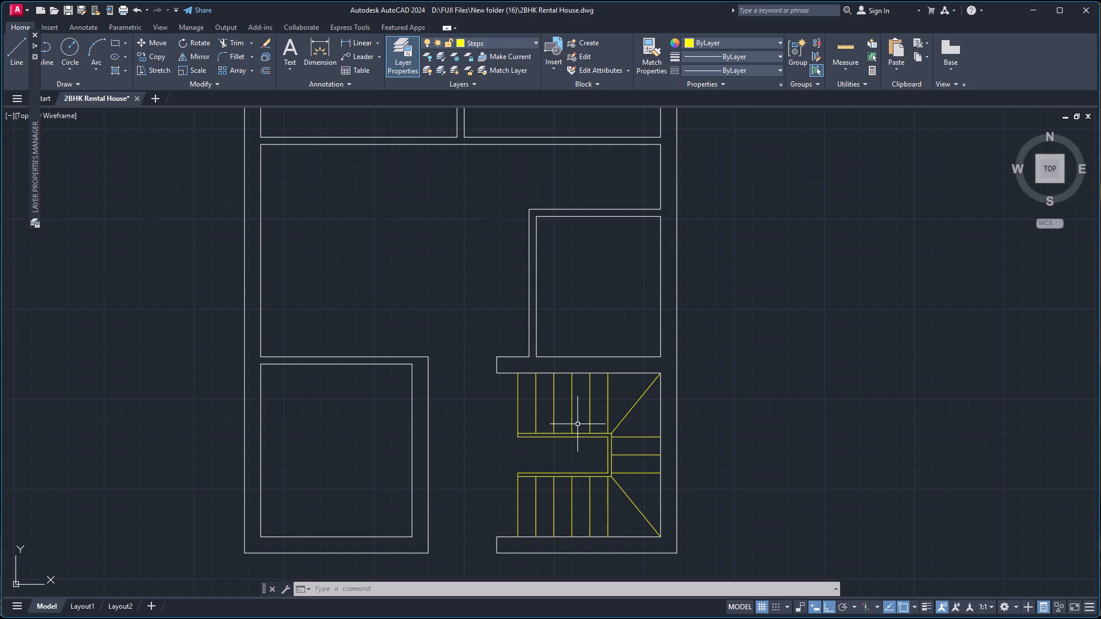
Draw a horizontal direction line from the midpoint of the upper flight's second step line to just past its last step line.
{"action": "key", "text": "space"}
{"action": "scroll", "coordinate": [539, 409], "scroll_direction": "up", "scroll_amount": 2}
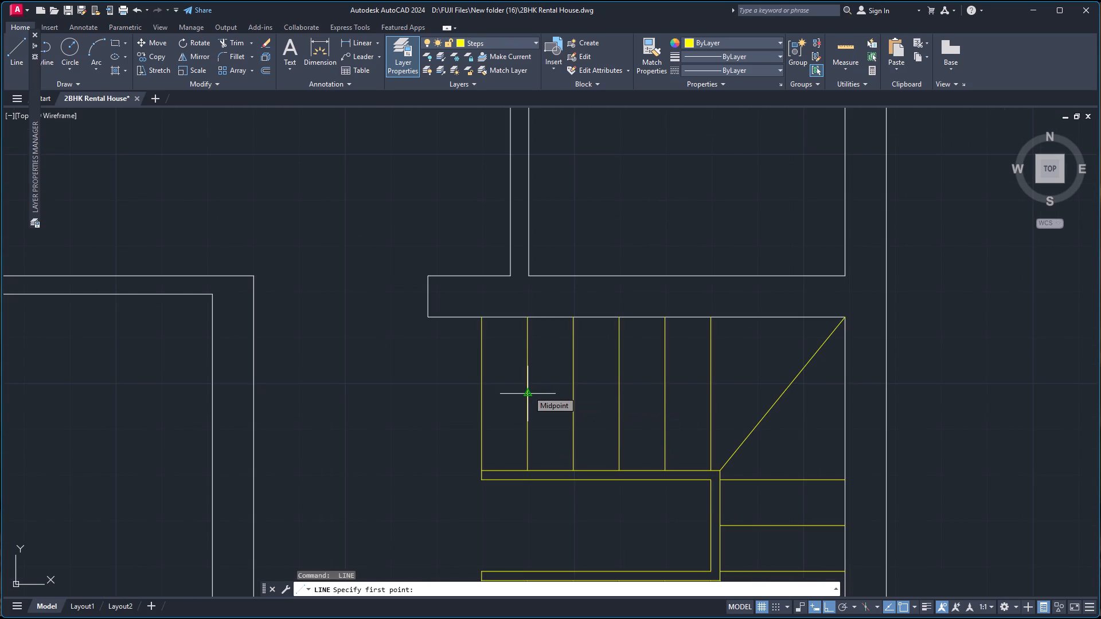
{"action": "left_click", "coordinate": [528, 391]}
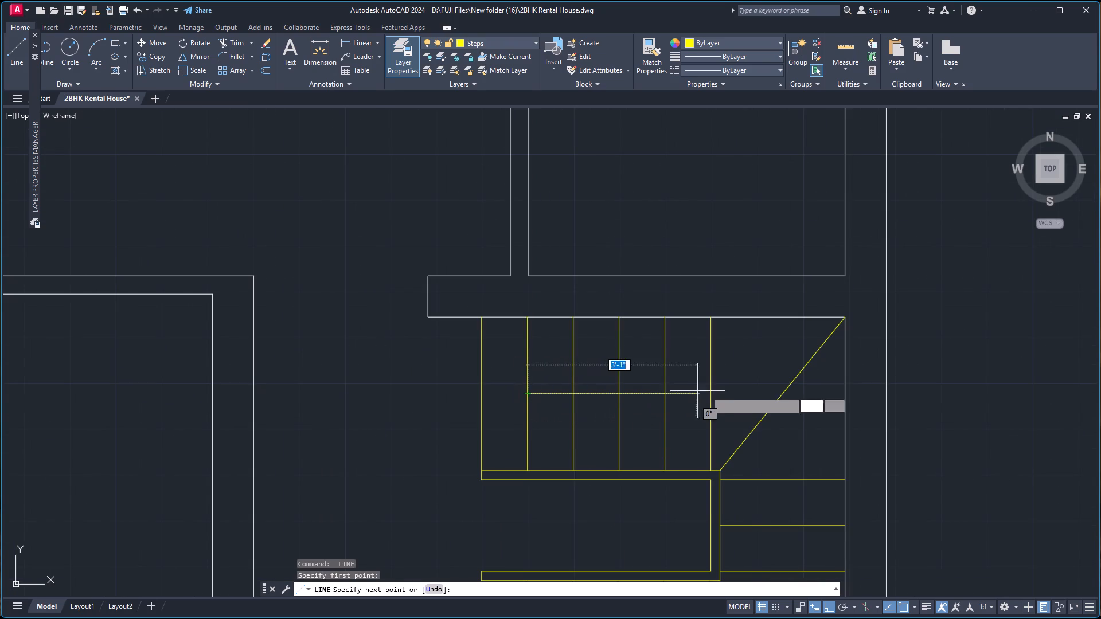
{"action": "left_click", "coordinate": [725, 393]}
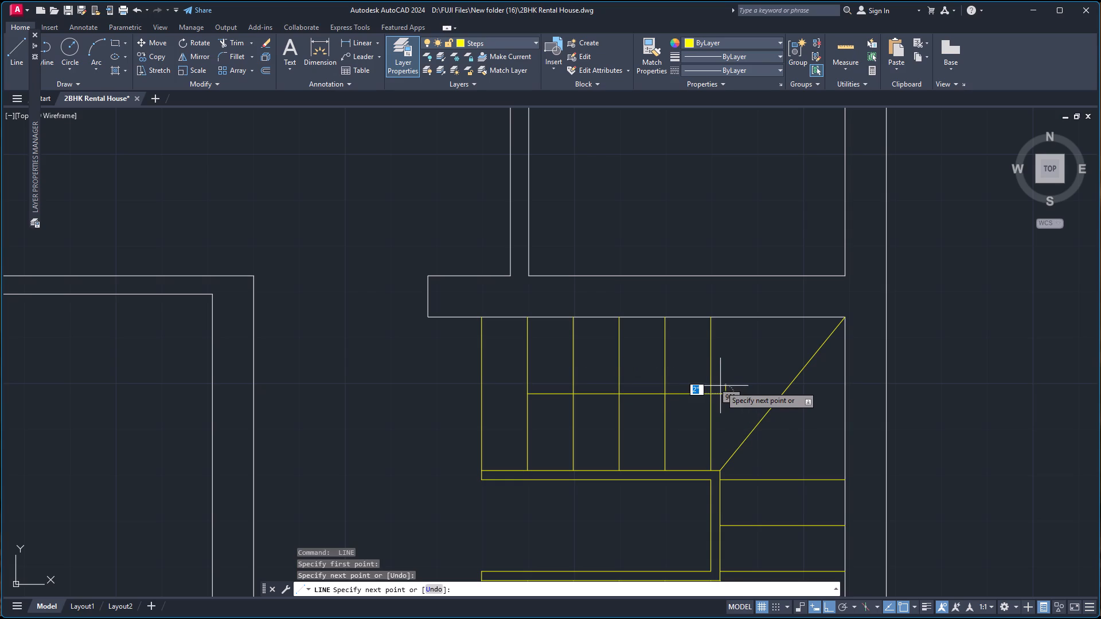
With Ortho off, add an arrowhead stroke about 2" long slanting up and back from the direction line's right end.
{"action": "key", "text": "F8"}
{"action": "scroll", "coordinate": [719, 386], "scroll_direction": "up", "scroll_amount": 2}
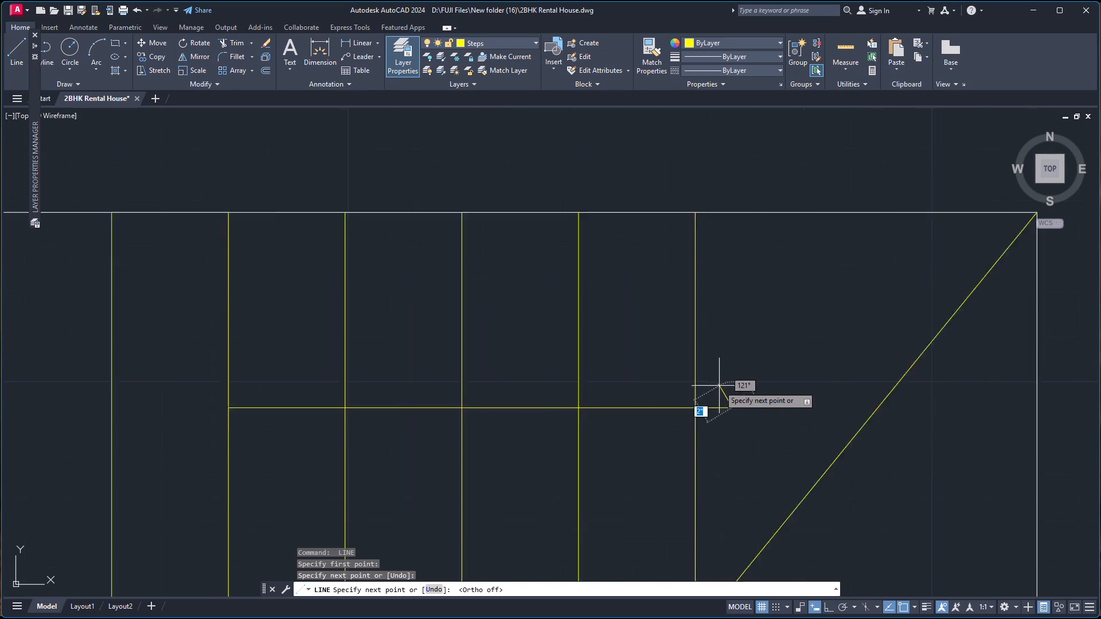
{"action": "scroll", "coordinate": [719, 386], "scroll_direction": "up", "scroll_amount": 2}
{"action": "left_click", "coordinate": [708, 398]}
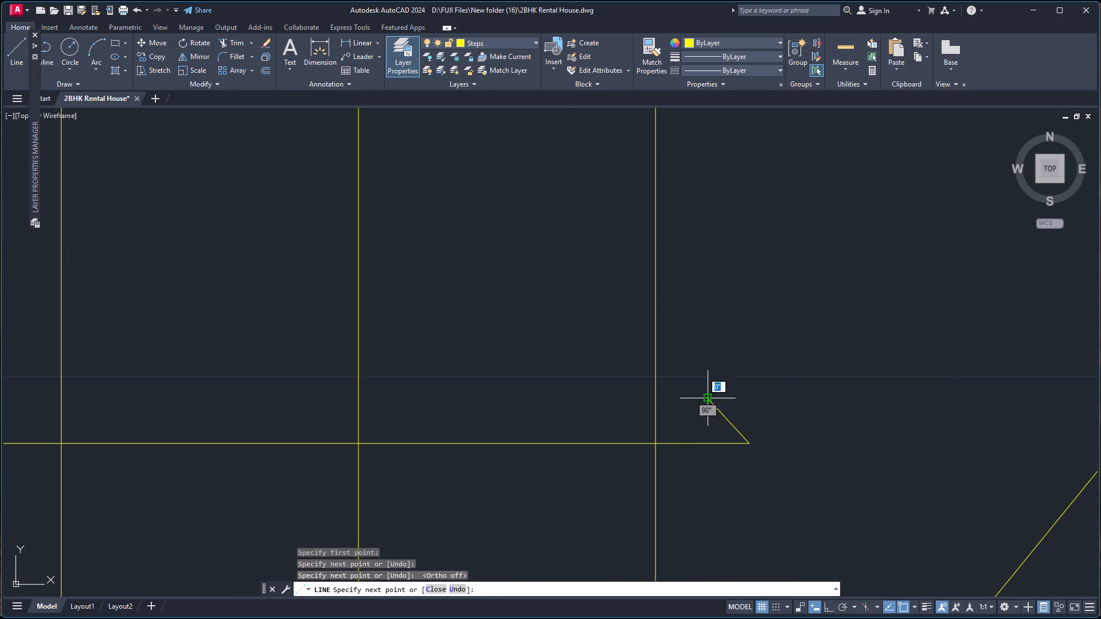
{"action": "key", "text": "space"}
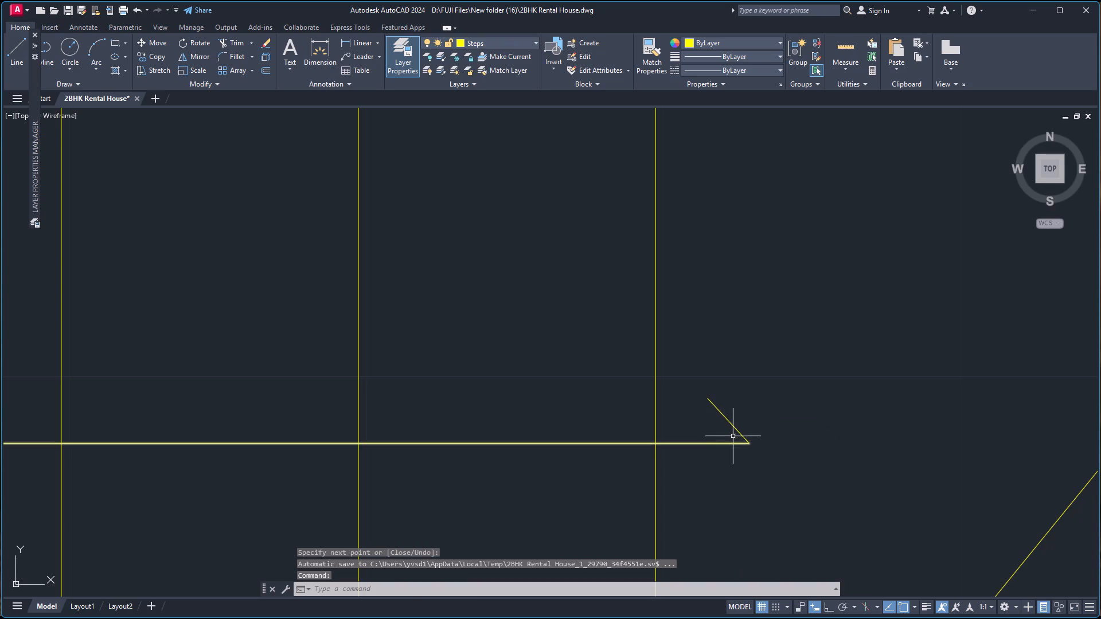
With Ortho on, mirror the arrowhead stroke across the horizontal direction line, keeping the original stroke.
{"action": "left_click", "coordinate": [737, 428]}
{"action": "key", "text": "m"}
{"action": "key", "text": "i"}
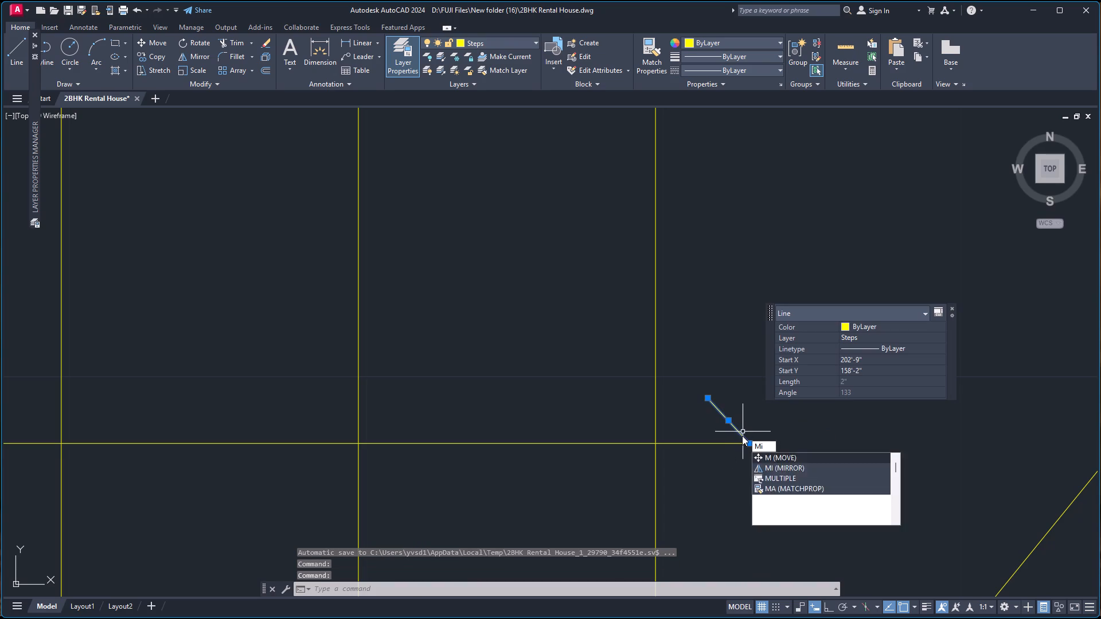
{"action": "key", "text": "Return"}
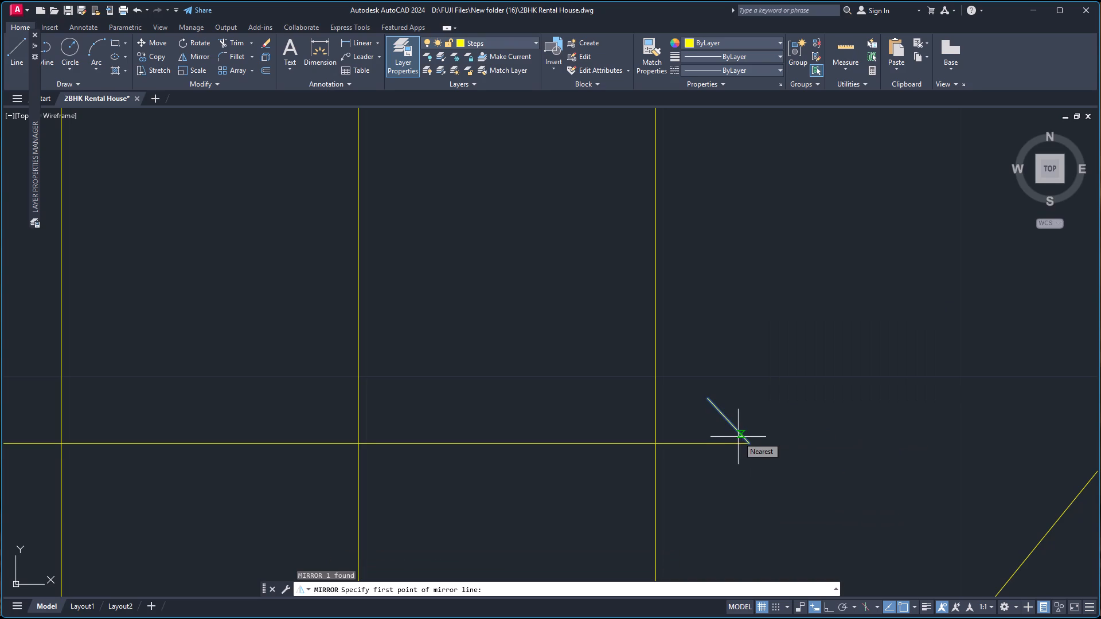
{"action": "key", "text": "F8"}
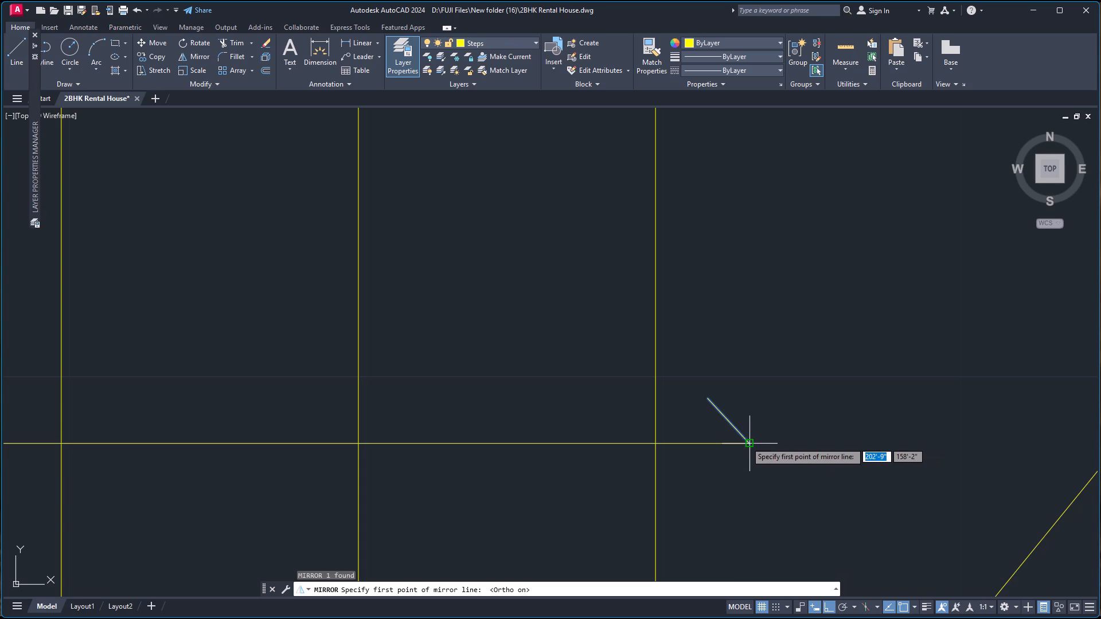
{"action": "left_click", "coordinate": [746, 442]}
{"action": "left_click", "coordinate": [712, 444]}
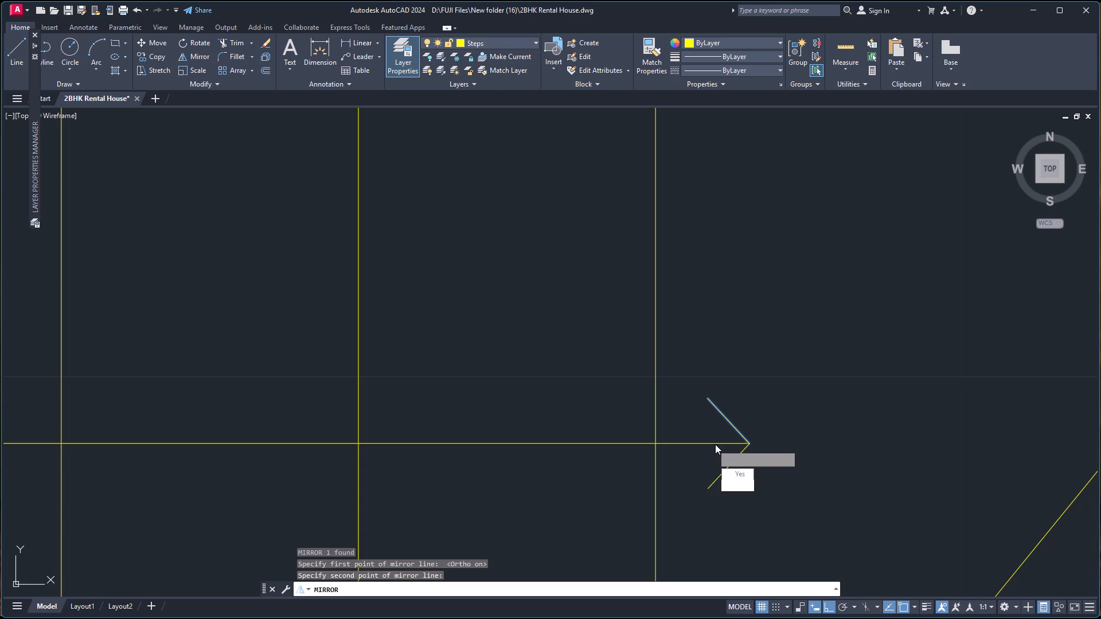
{"action": "left_click_drag", "start_coordinate": [729, 482], "coordinate": [716, 444]}
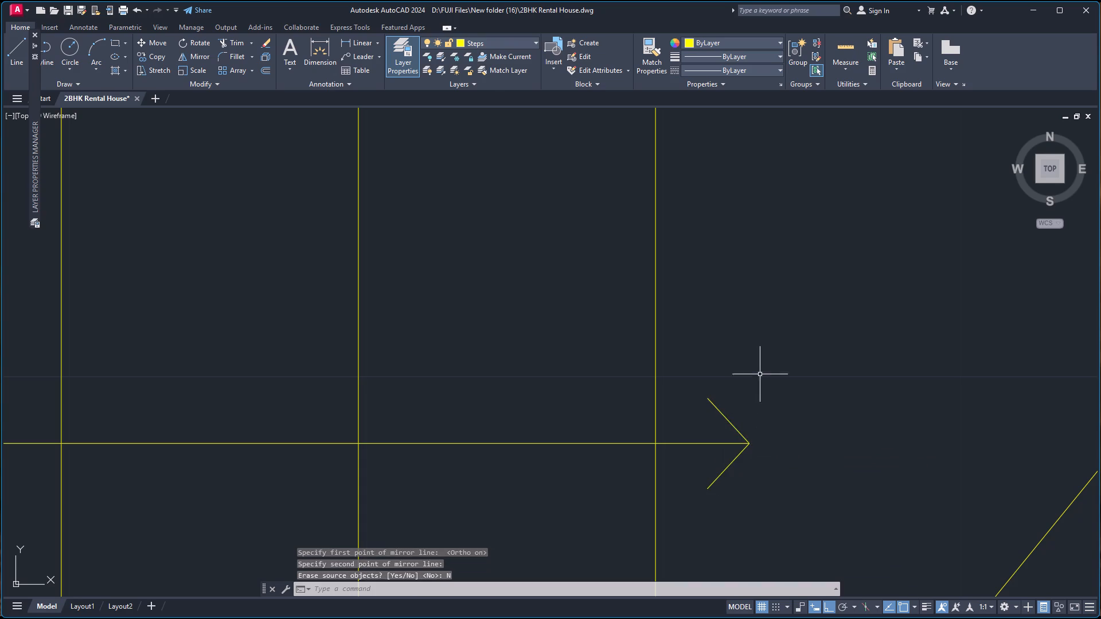
Stretch the direction line's left end horizontally to between the upper flight's first two step lines, making the line about 3'-10 1/2" long.
{"action": "scroll", "coordinate": [760, 370], "scroll_direction": "down", "scroll_amount": 4}
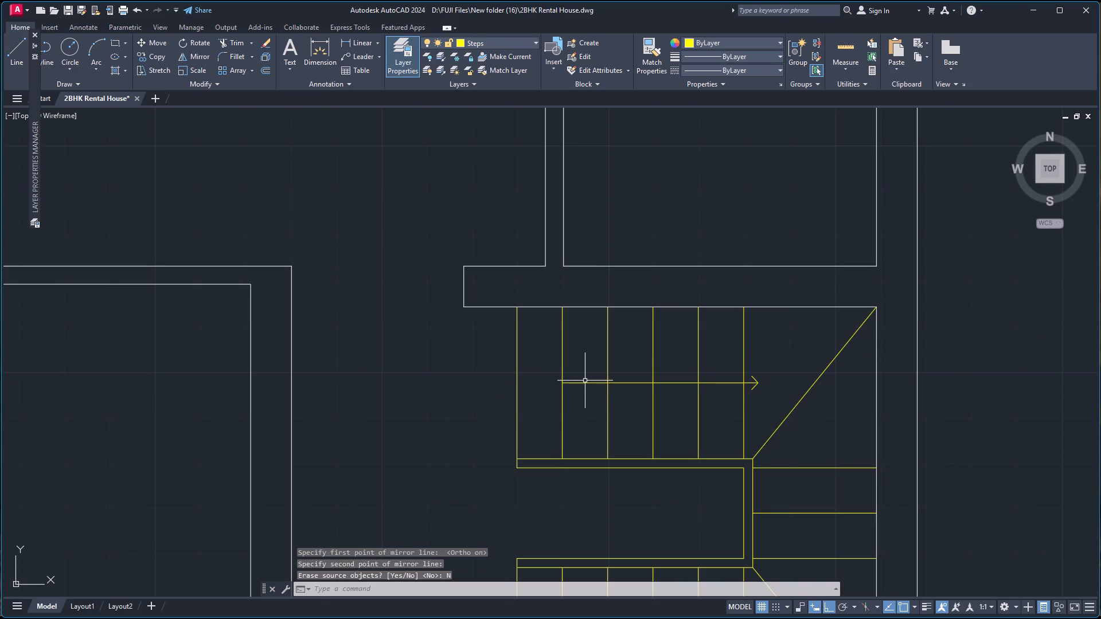
{"action": "left_click", "coordinate": [585, 382]}
{"action": "left_click", "coordinate": [564, 382]}
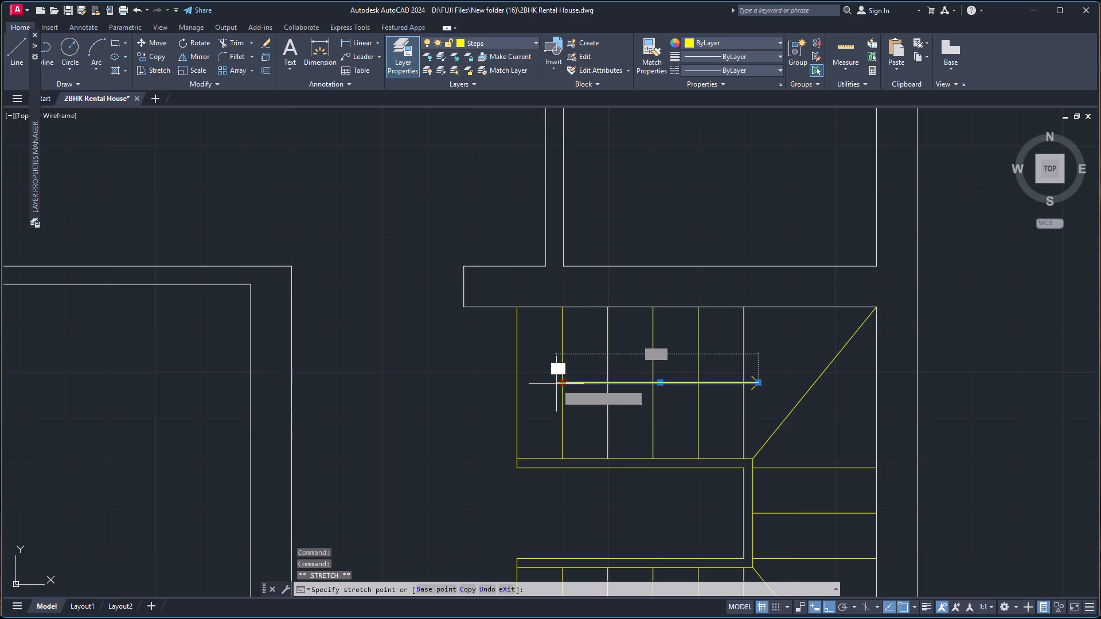
{"action": "left_click", "coordinate": [548, 385]}
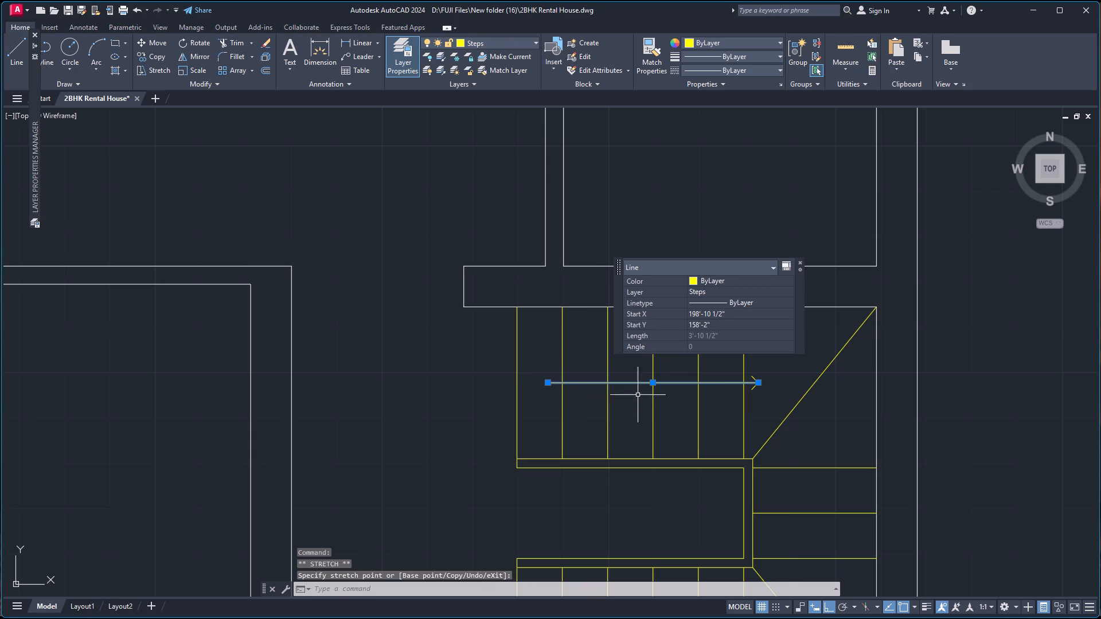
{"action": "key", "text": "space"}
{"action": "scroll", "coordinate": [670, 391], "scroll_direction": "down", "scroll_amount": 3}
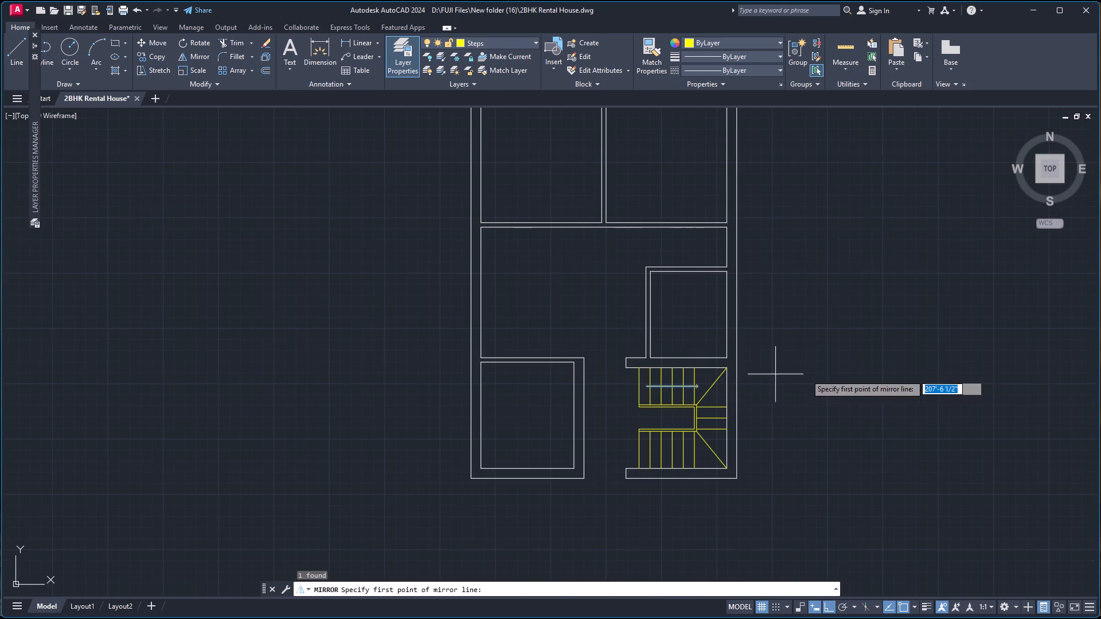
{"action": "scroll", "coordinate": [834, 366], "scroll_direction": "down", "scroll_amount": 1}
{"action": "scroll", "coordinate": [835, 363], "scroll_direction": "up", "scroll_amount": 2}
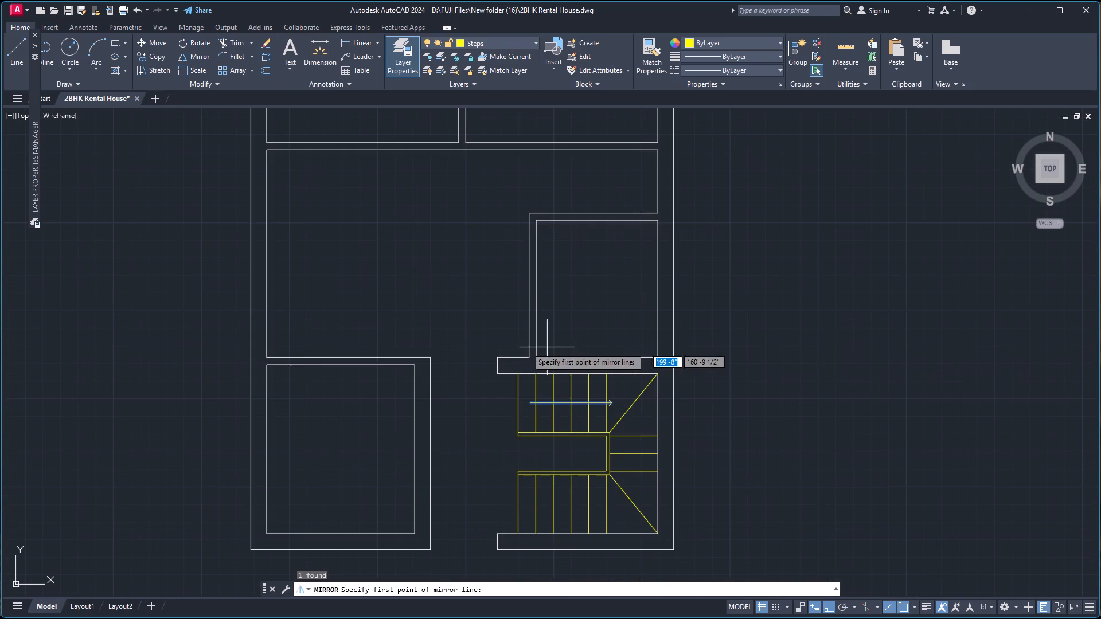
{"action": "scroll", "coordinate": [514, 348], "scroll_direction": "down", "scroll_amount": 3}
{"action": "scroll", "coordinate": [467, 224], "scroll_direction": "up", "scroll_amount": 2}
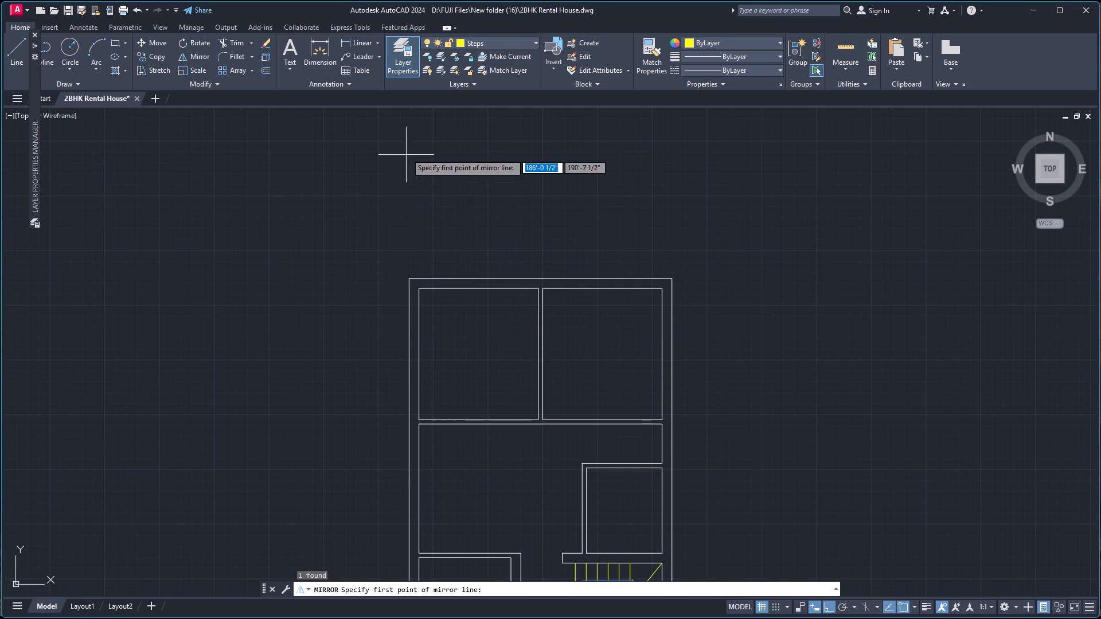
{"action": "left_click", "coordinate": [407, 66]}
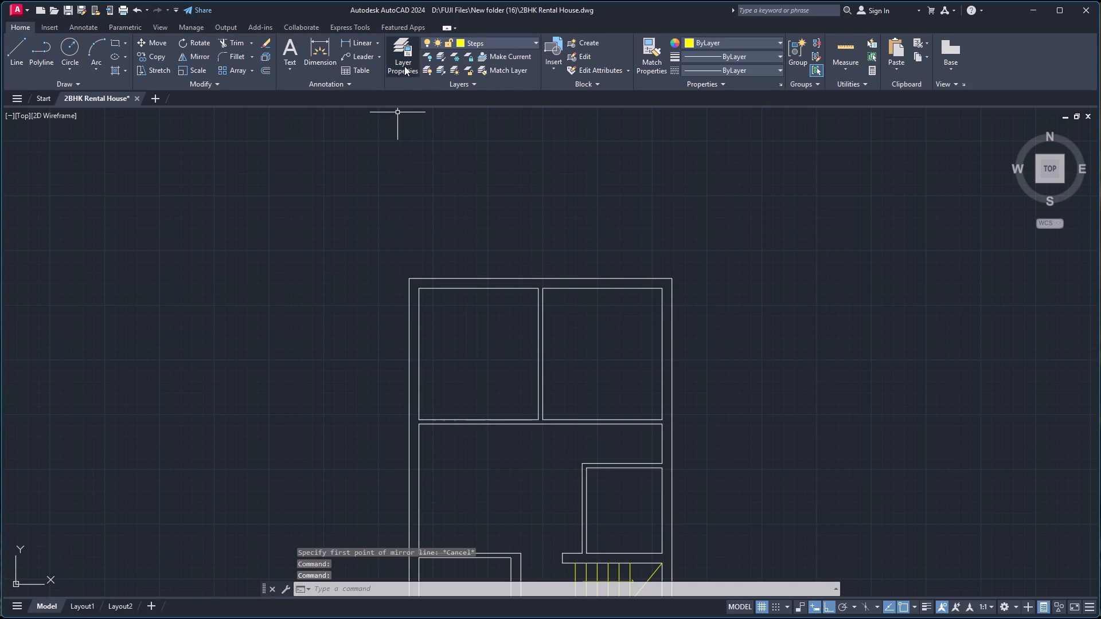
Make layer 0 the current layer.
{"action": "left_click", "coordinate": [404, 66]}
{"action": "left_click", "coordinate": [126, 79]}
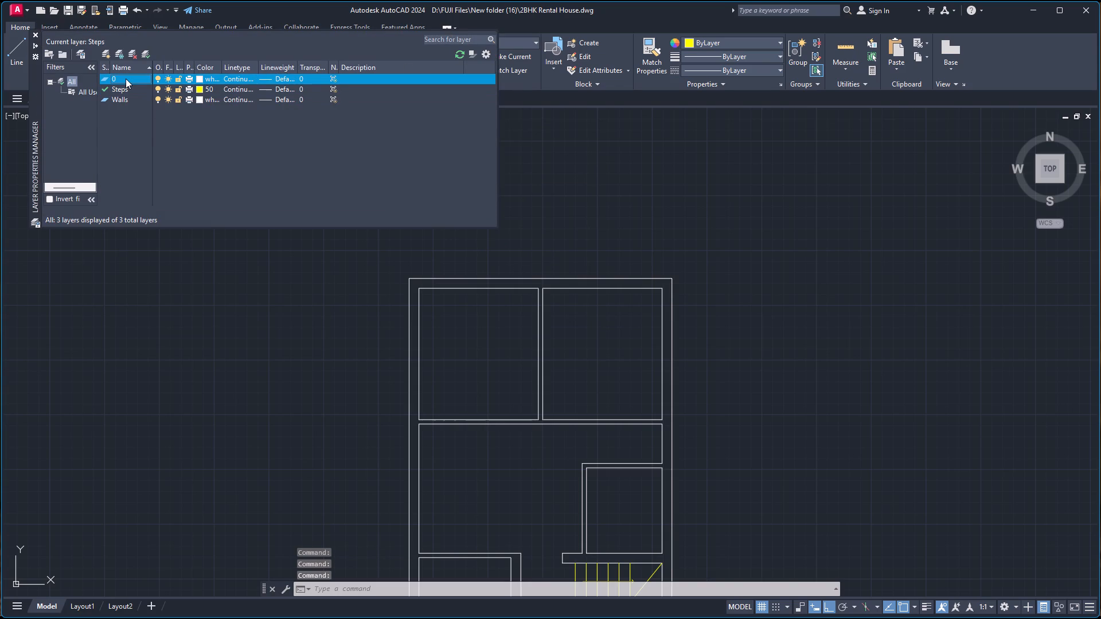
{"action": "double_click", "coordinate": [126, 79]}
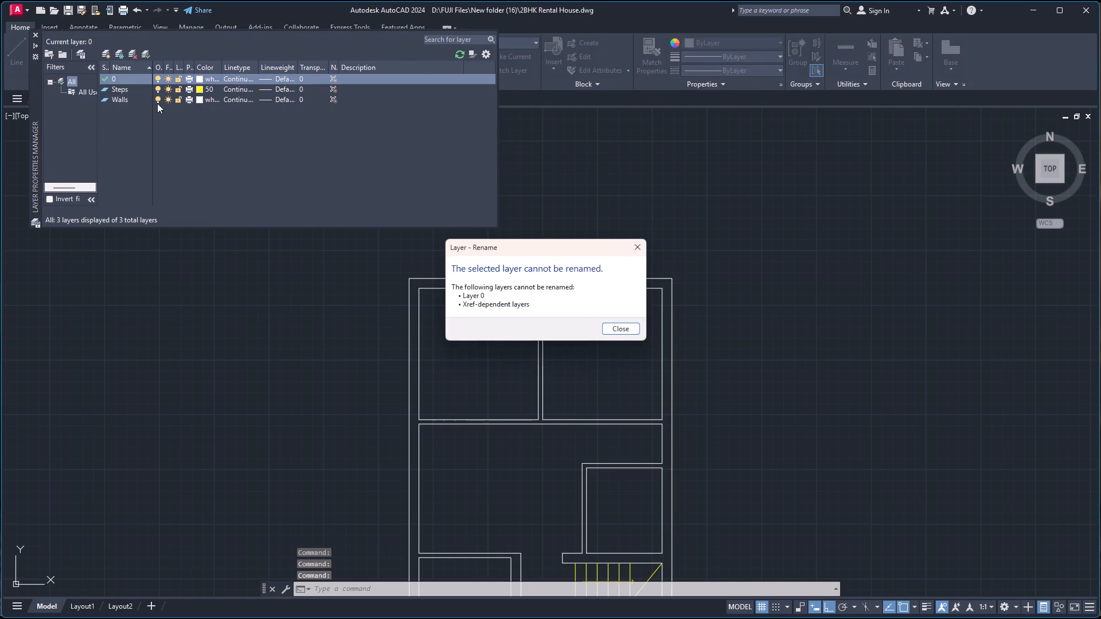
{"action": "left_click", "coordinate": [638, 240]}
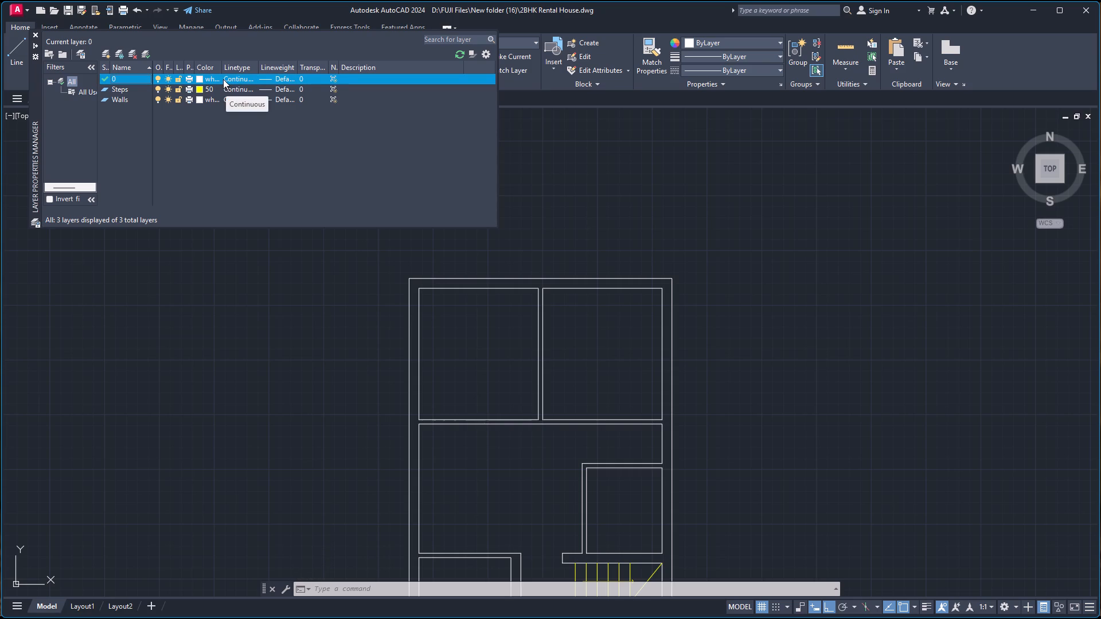
Create a new layer named Kitchen with index colour 92 (green).
{"action": "left_click", "coordinate": [110, 52]}
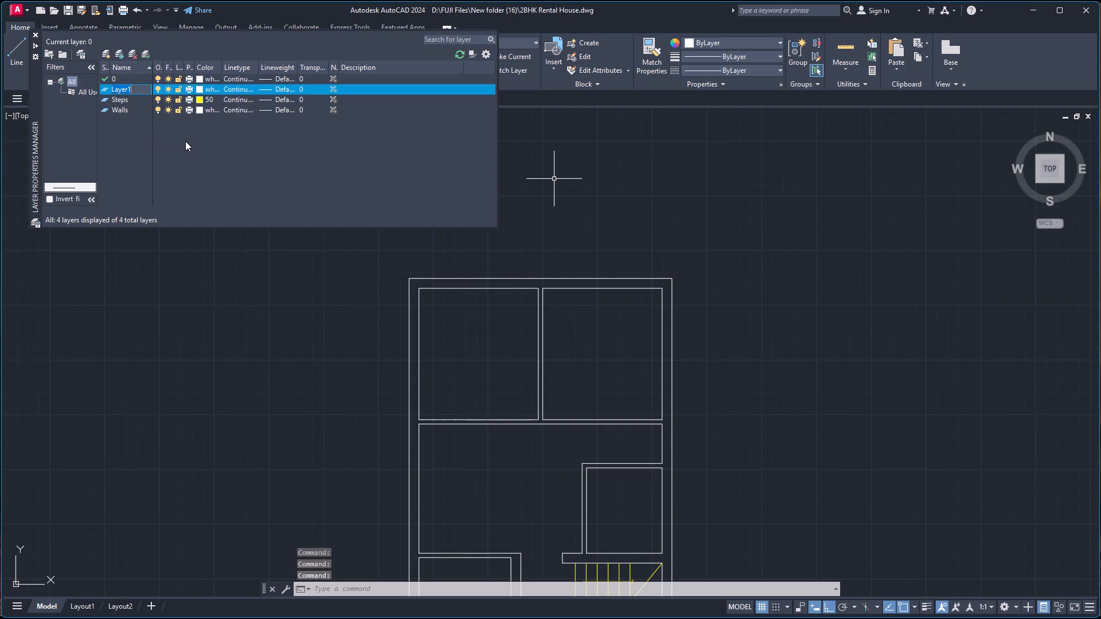
{"action": "key", "text": "shift+k"}
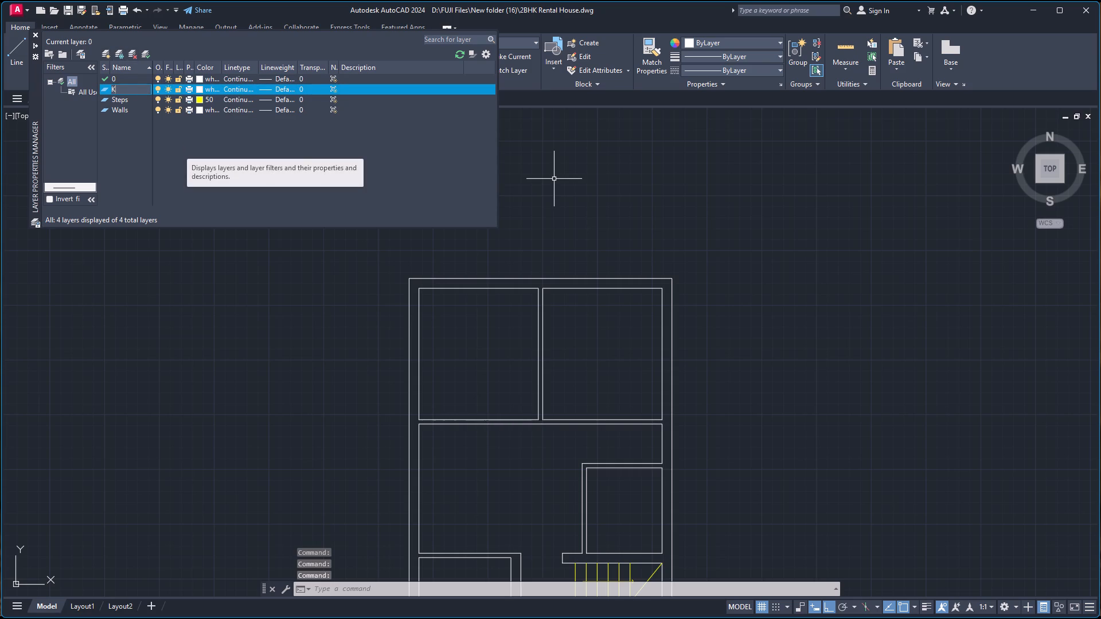
{"action": "type", "text": "ic"}
{"action": "key", "text": "BackSpace"}
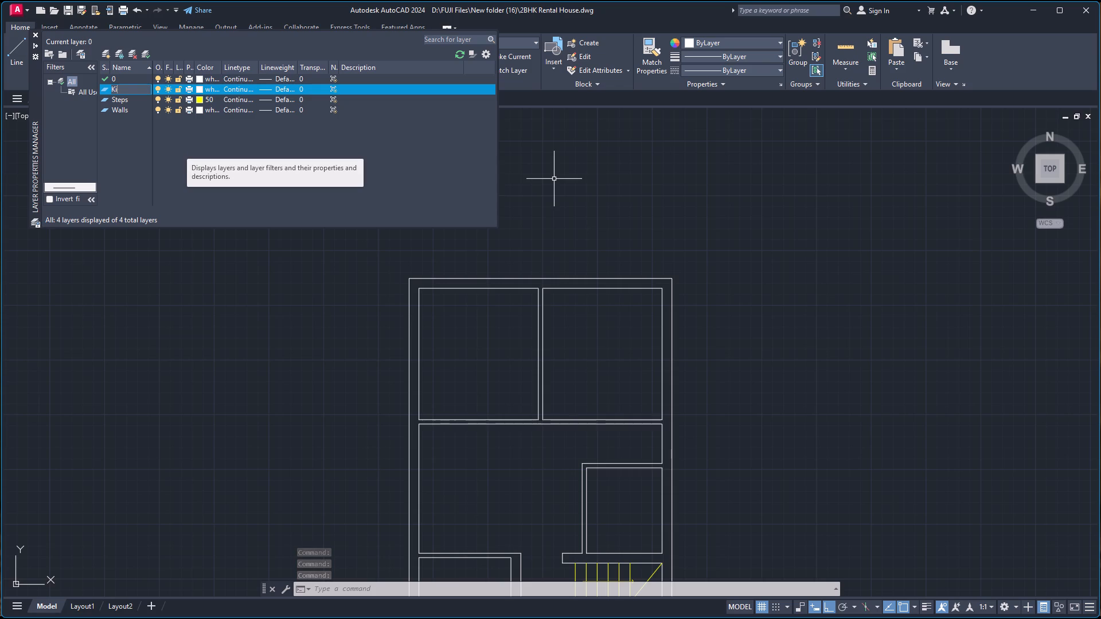
{"action": "type", "text": "tchen"}
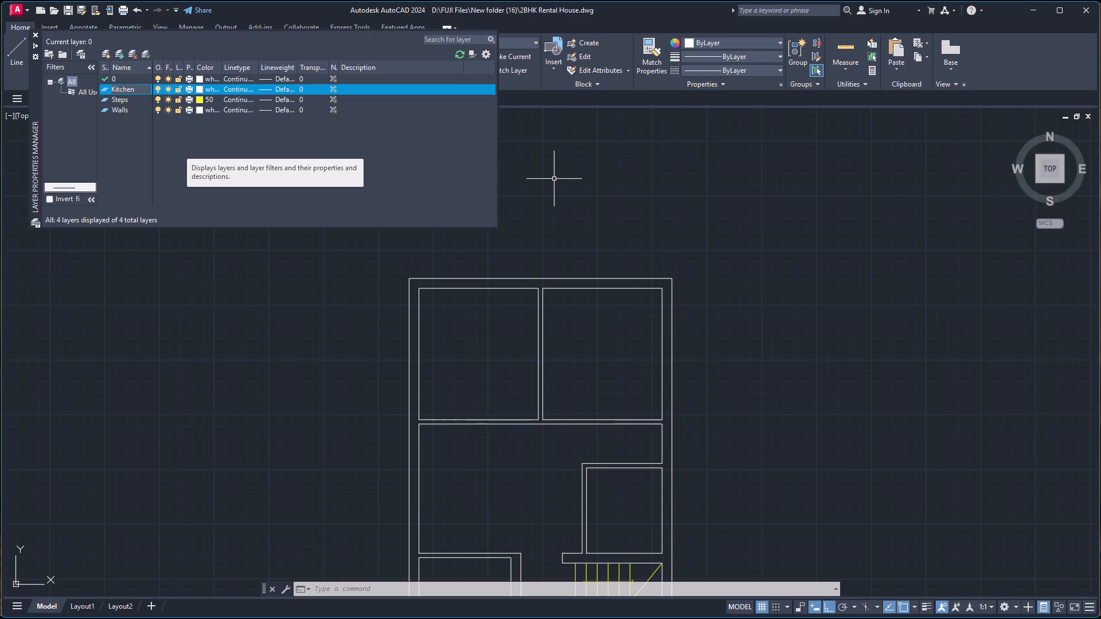
{"action": "key", "text": "Return"}
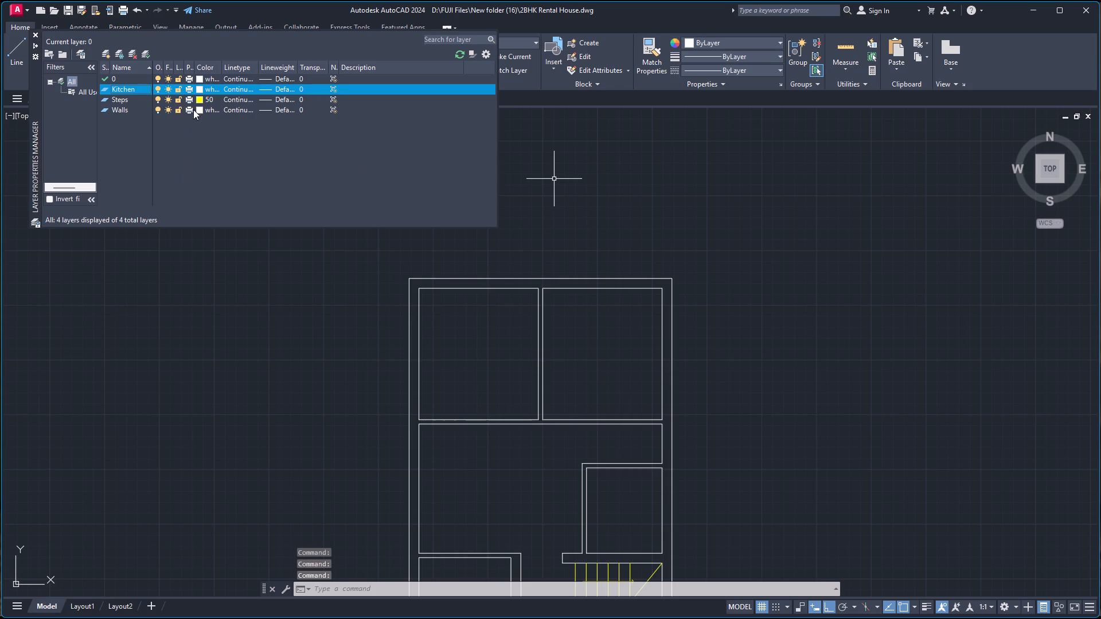
{"action": "left_click", "coordinate": [202, 89]}
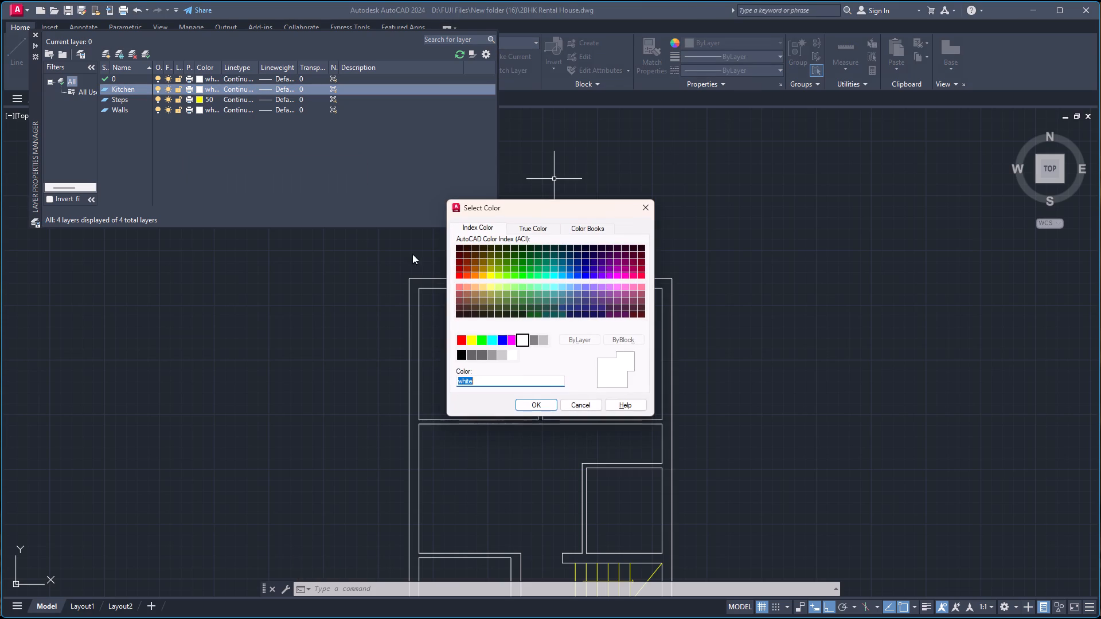
{"action": "left_click", "coordinate": [524, 266]}
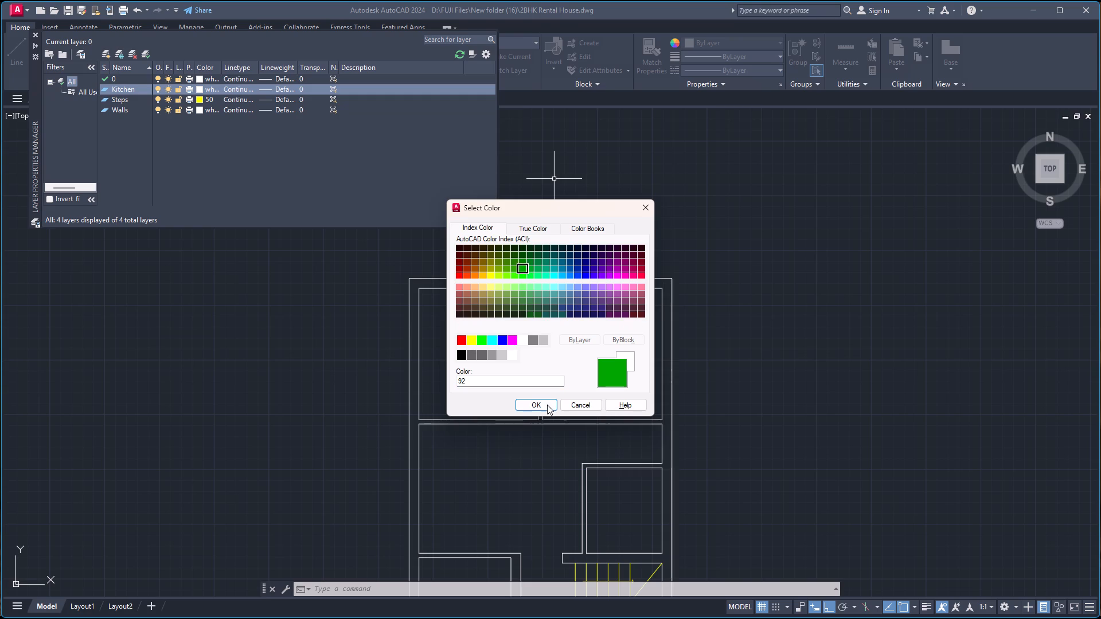
{"action": "left_click", "coordinate": [545, 404]}
Make Kitchen the current layer and collapse the layer manager.
{"action": "double_click", "coordinate": [126, 92]}
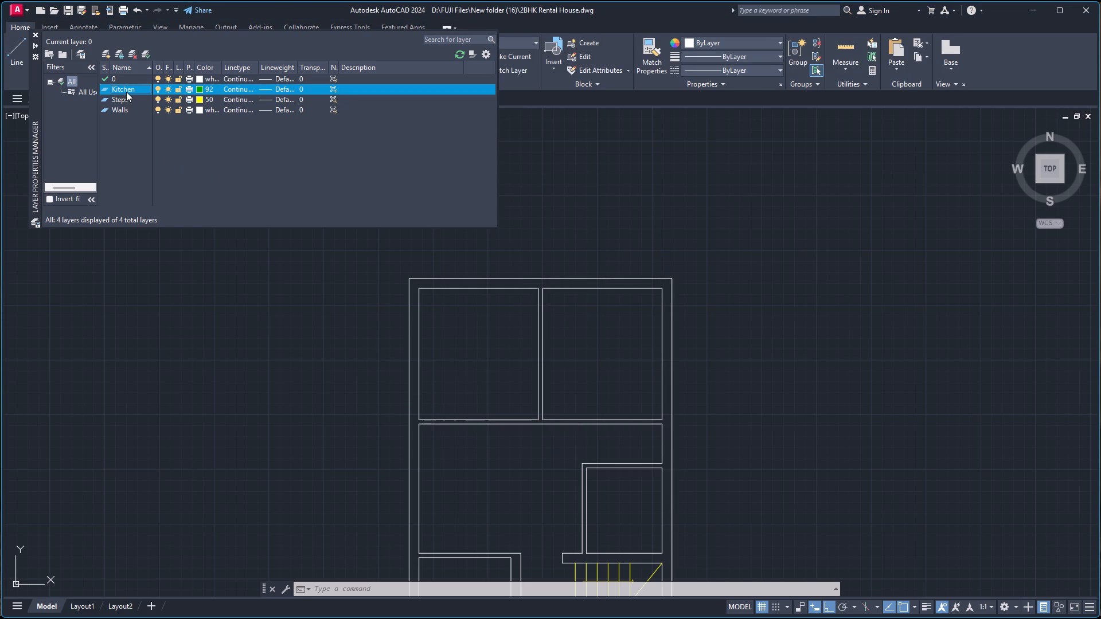
{"action": "left_click", "coordinate": [36, 45]}
{"action": "left_click", "coordinate": [36, 45]}
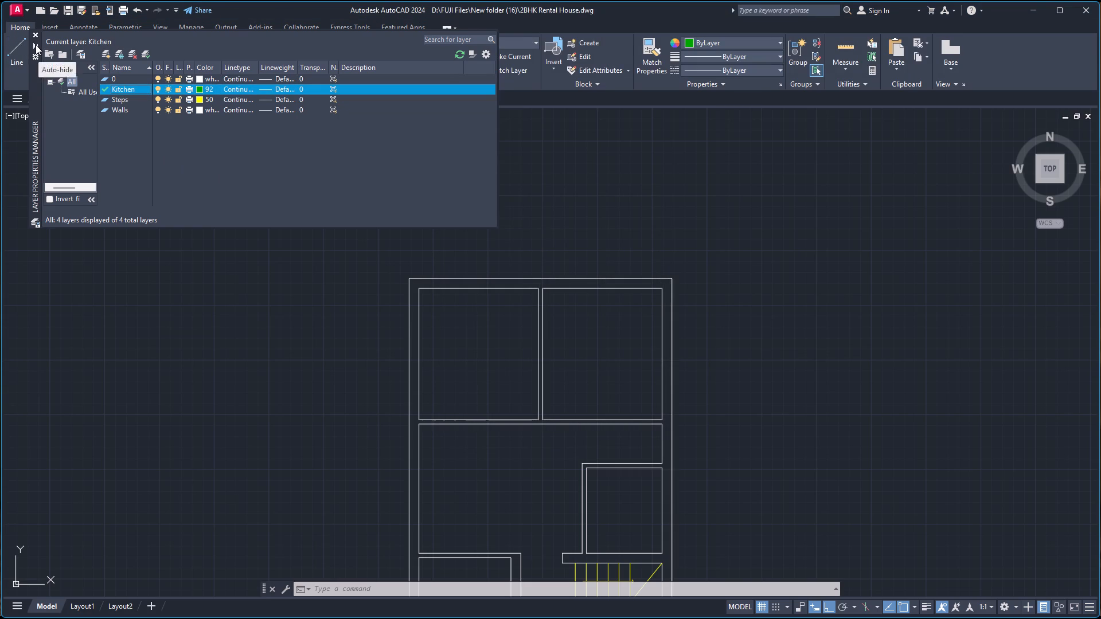
{"action": "left_click", "coordinate": [36, 45]}
Offset the left inner wall line of the plan's lower-left room 2' into the room.
{"action": "scroll", "coordinate": [470, 454], "scroll_direction": "down", "scroll_amount": 3}
{"action": "scroll", "coordinate": [473, 516], "scroll_direction": "up", "scroll_amount": 3}
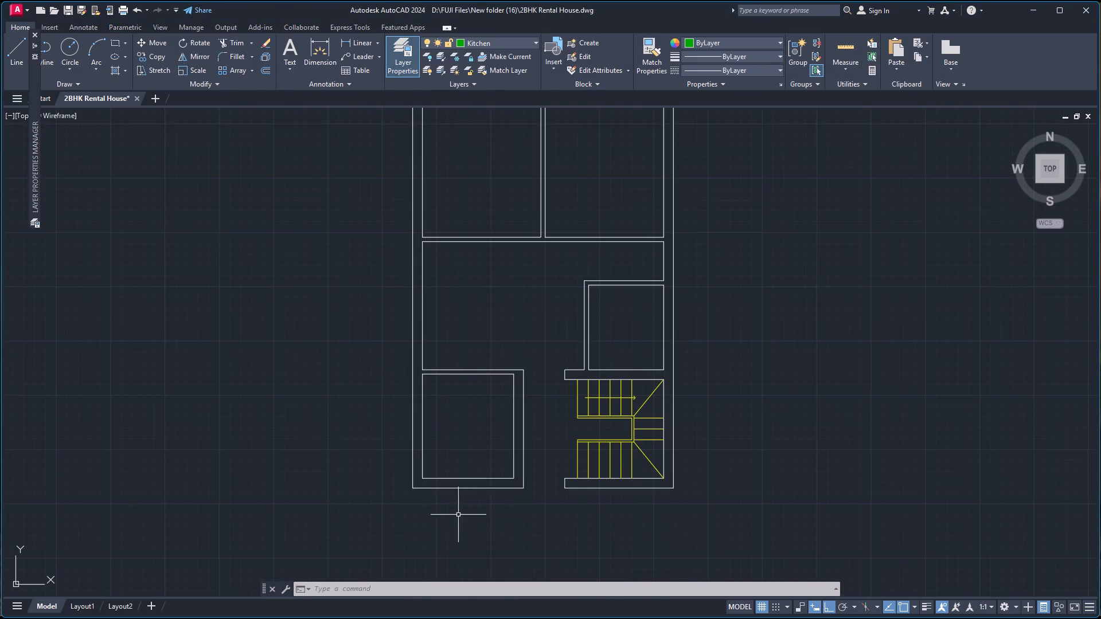
{"action": "scroll", "coordinate": [423, 406], "scroll_direction": "up", "scroll_amount": 2}
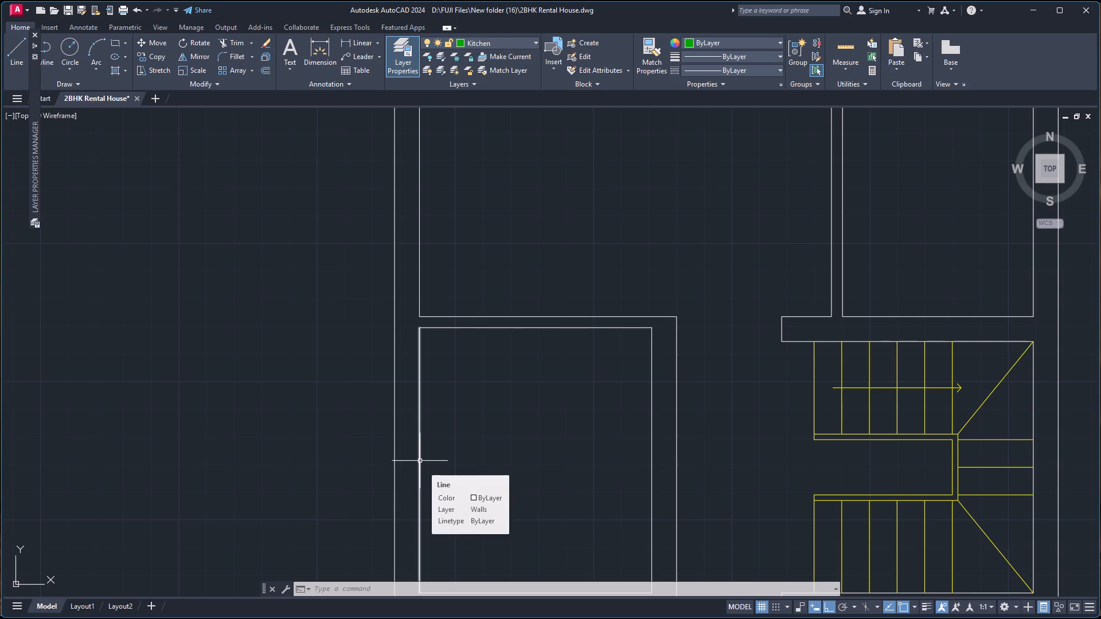
{"action": "key", "text": "o"}
{"action": "key", "text": "Return"}
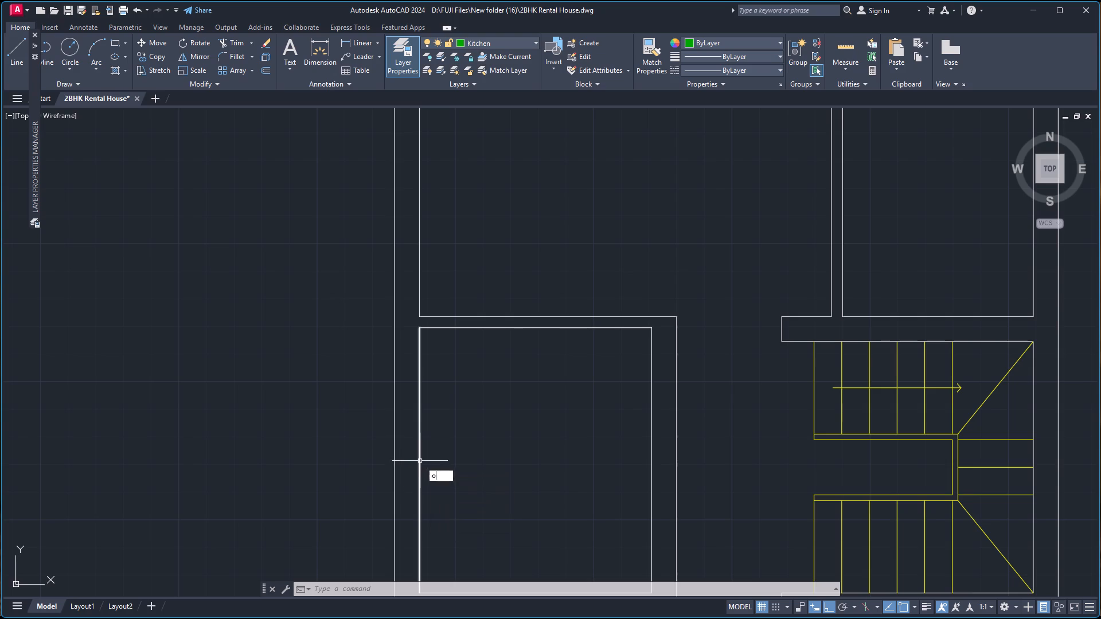
{"action": "key", "text": "Return"}
{"action": "left_click", "coordinate": [420, 461]}
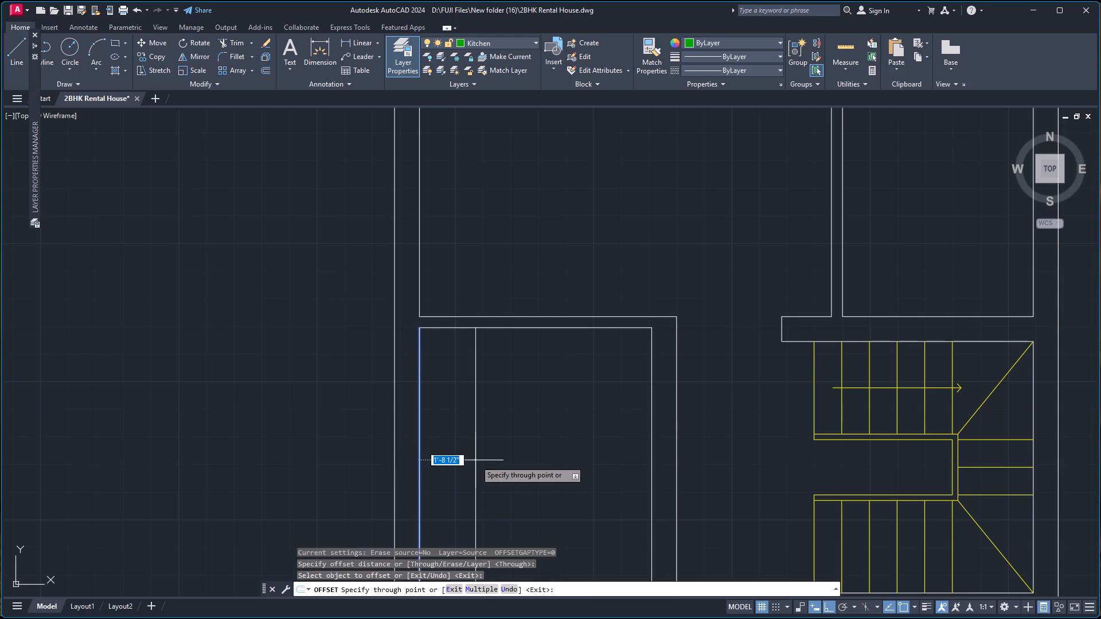
{"action": "key", "text": "2"}
{"action": "key", "text": "apostrophe"}
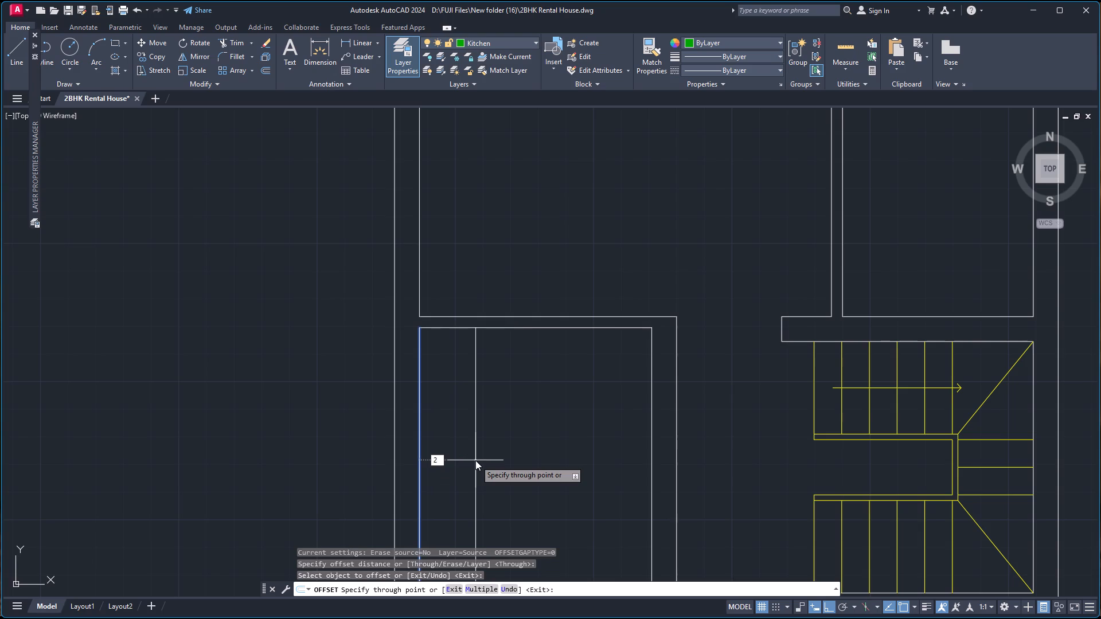
{"action": "key", "text": "Return"}
Offset the same room's bottom inner wall line 2' upward into the room.
{"action": "scroll", "coordinate": [484, 467], "scroll_direction": "down", "scroll_amount": 4}
{"action": "scroll", "coordinate": [494, 480], "scroll_direction": "up", "scroll_amount": 3}
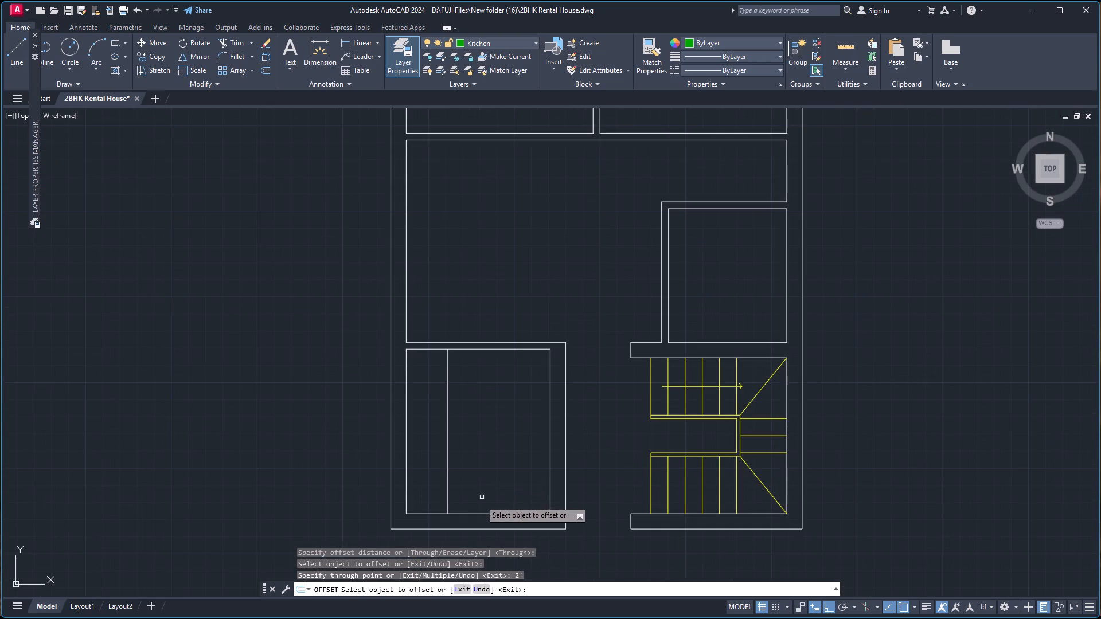
{"action": "left_click", "coordinate": [480, 513]}
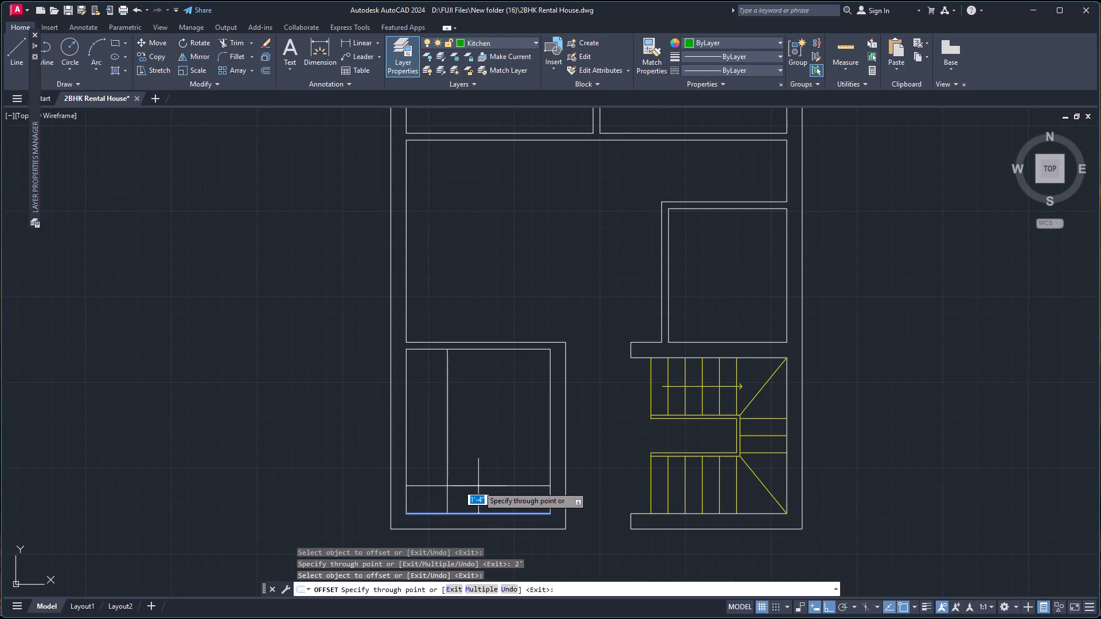
{"action": "type", "text": "2'"}
{"action": "key", "text": "Return"}
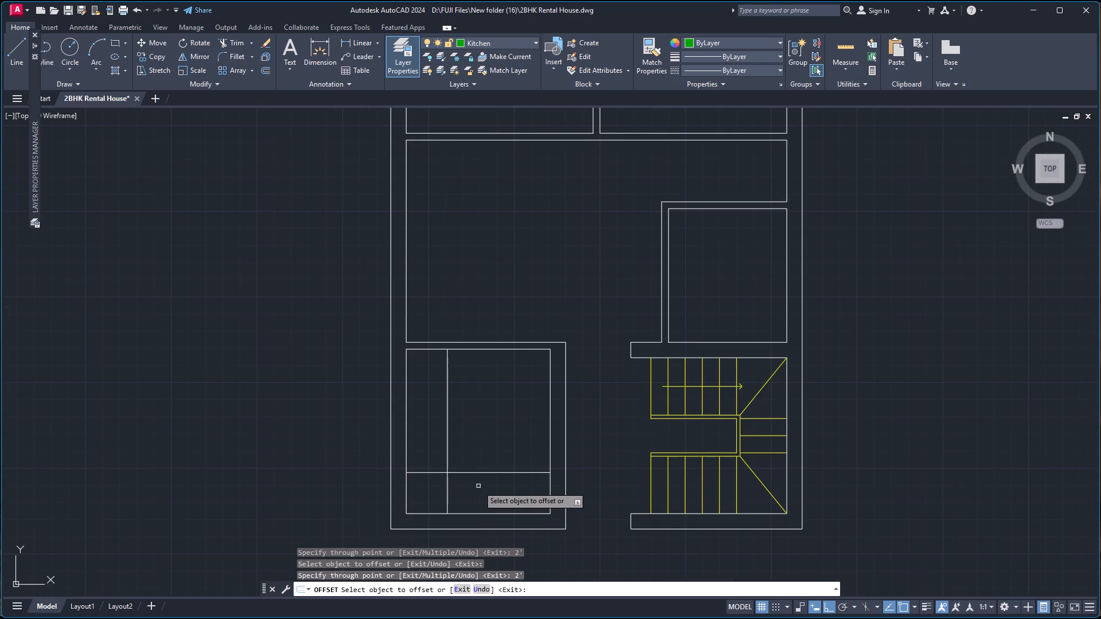
{"action": "key", "text": "Escape"}
Trim the two offset lines beyond their crossing to leave an L-shaped counter edge in the lower-left room.
{"action": "key", "text": "t"}
{"action": "key", "text": "r"}
{"action": "key", "text": "Return"}
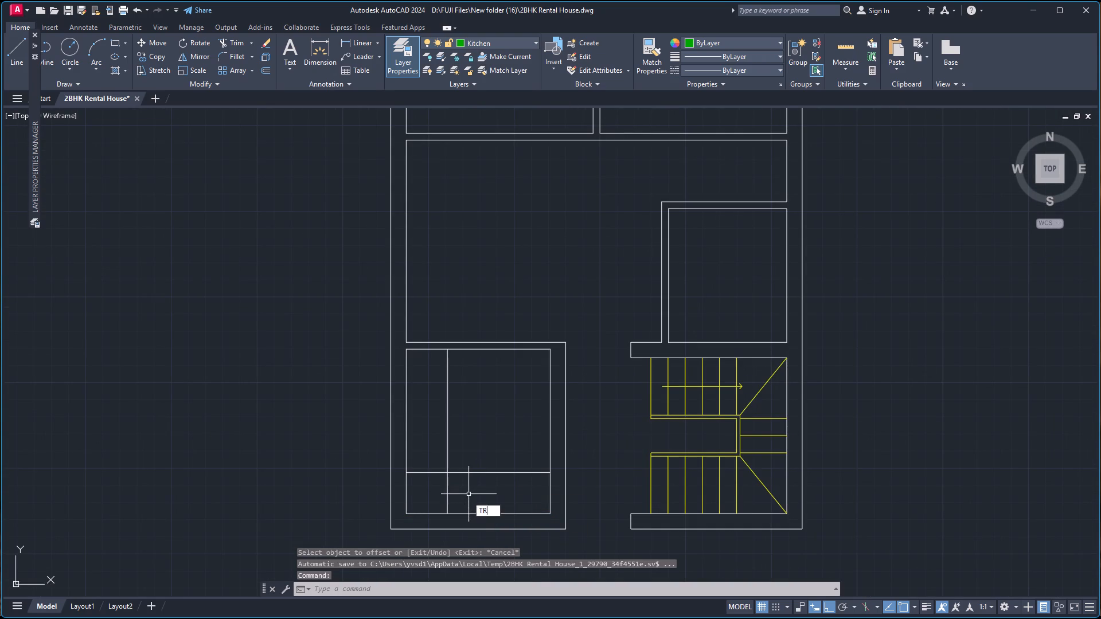
{"action": "left_click", "coordinate": [425, 464]}
{"action": "left_click", "coordinate": [468, 501]}
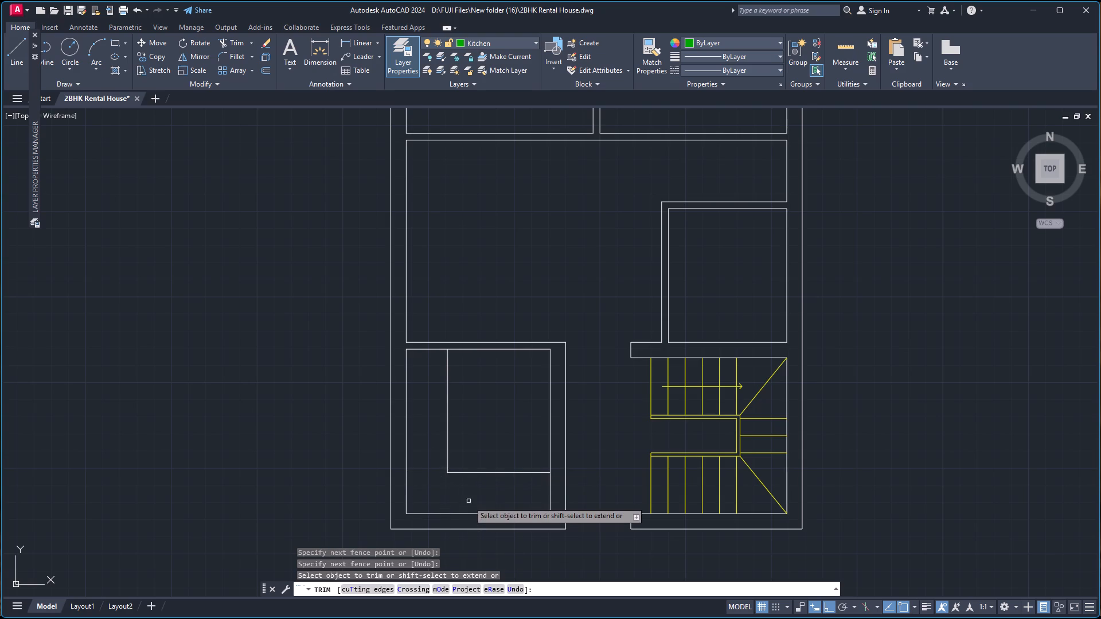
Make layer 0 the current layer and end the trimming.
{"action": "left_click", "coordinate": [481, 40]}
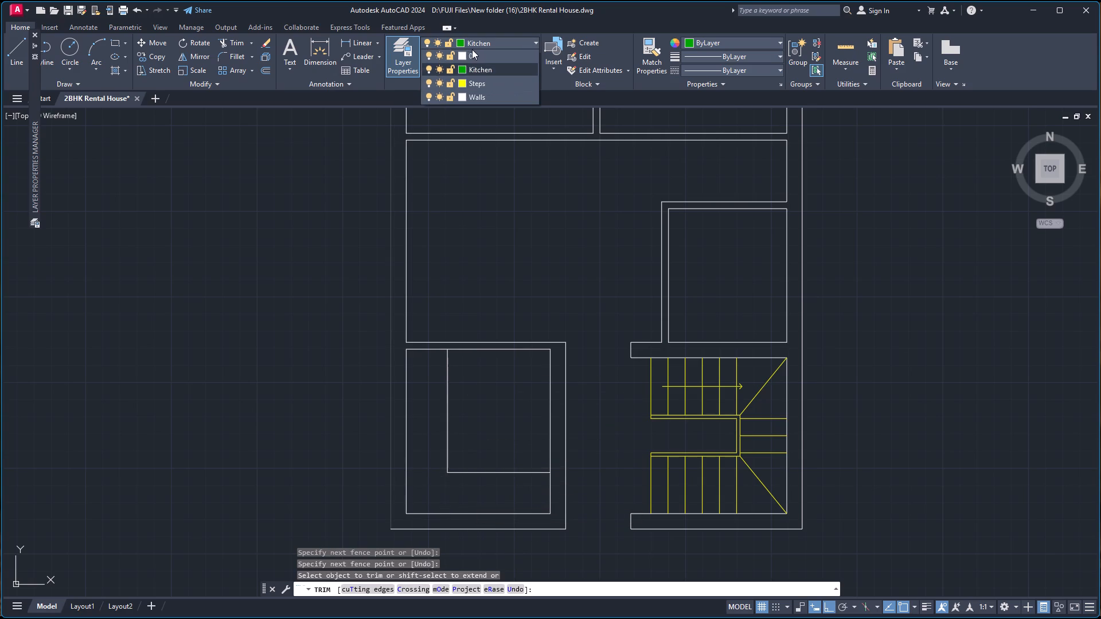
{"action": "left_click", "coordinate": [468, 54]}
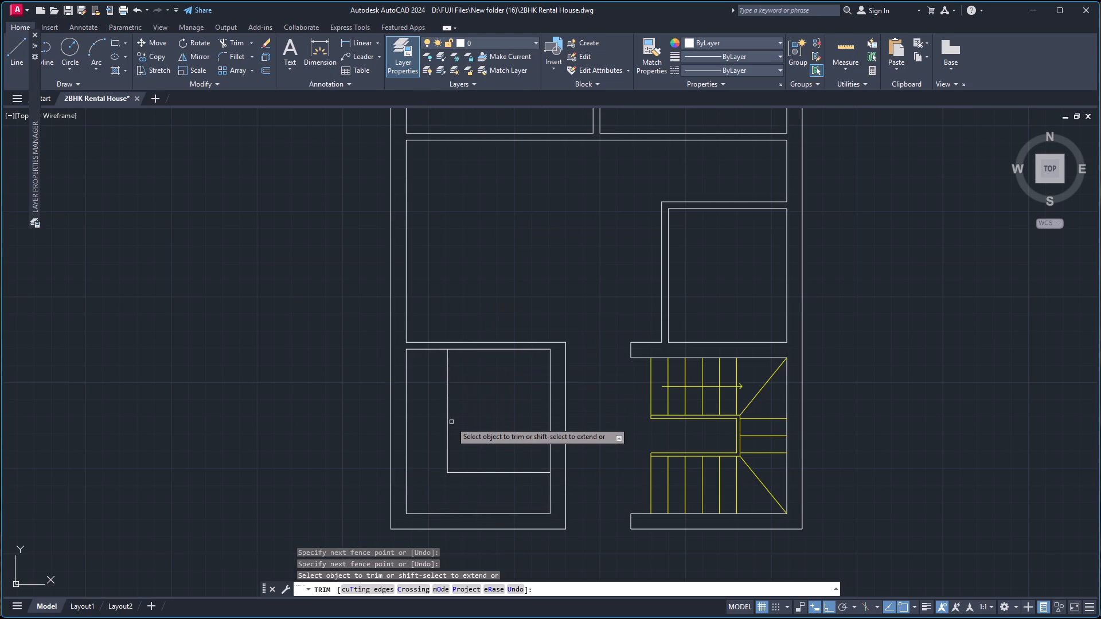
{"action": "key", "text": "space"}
Move the two lines of the L-shaped counter edge in the lower-left room onto the Kitchen layer.
{"action": "left_click", "coordinate": [447, 422]}
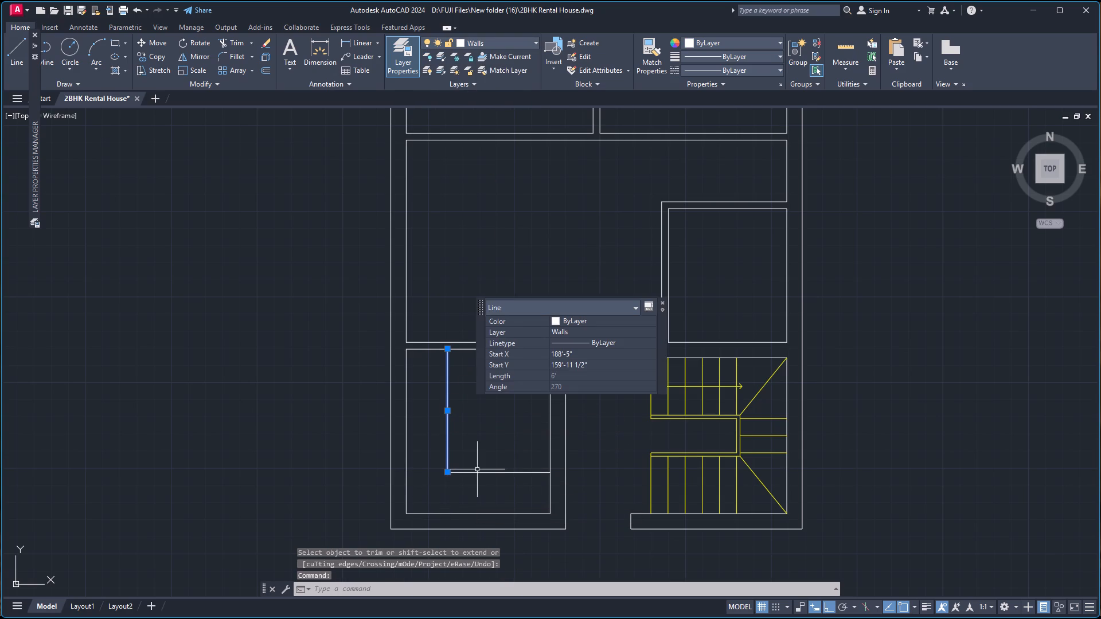
{"action": "left_click", "coordinate": [478, 472]}
{"action": "double_click", "coordinate": [616, 380]}
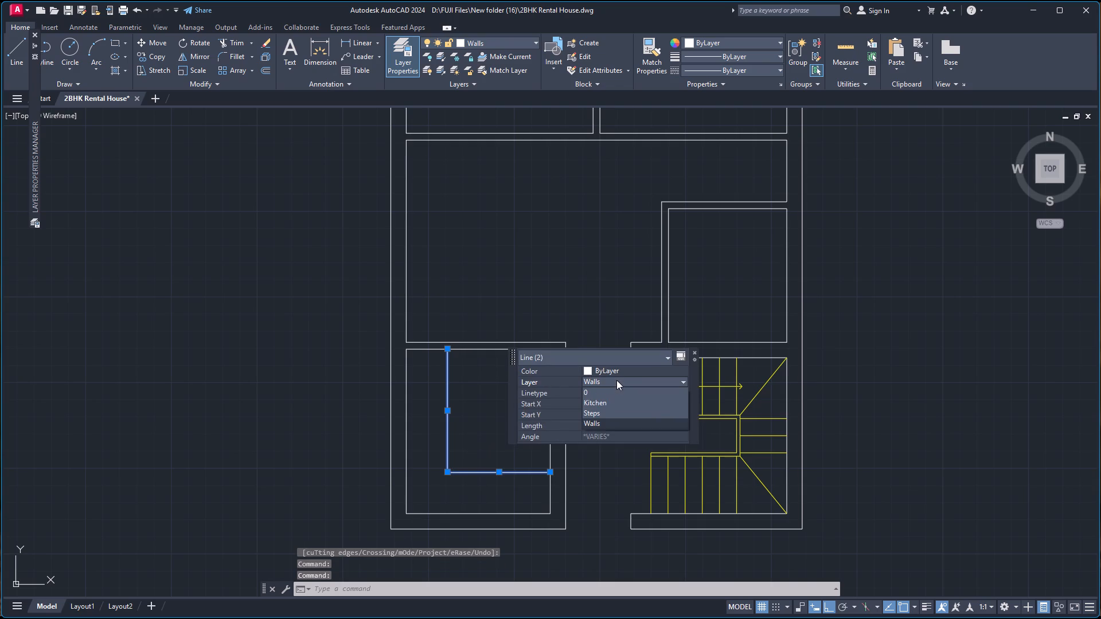
{"action": "left_click", "coordinate": [603, 405]}
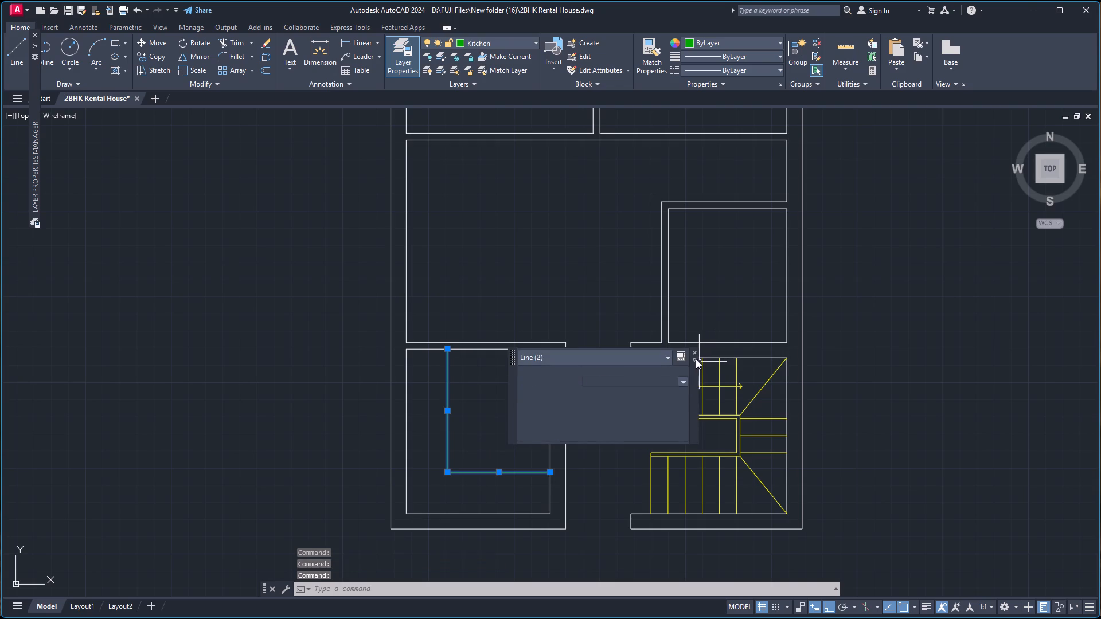
{"action": "left_click", "coordinate": [694, 352]}
{"action": "key", "text": "Escape"}
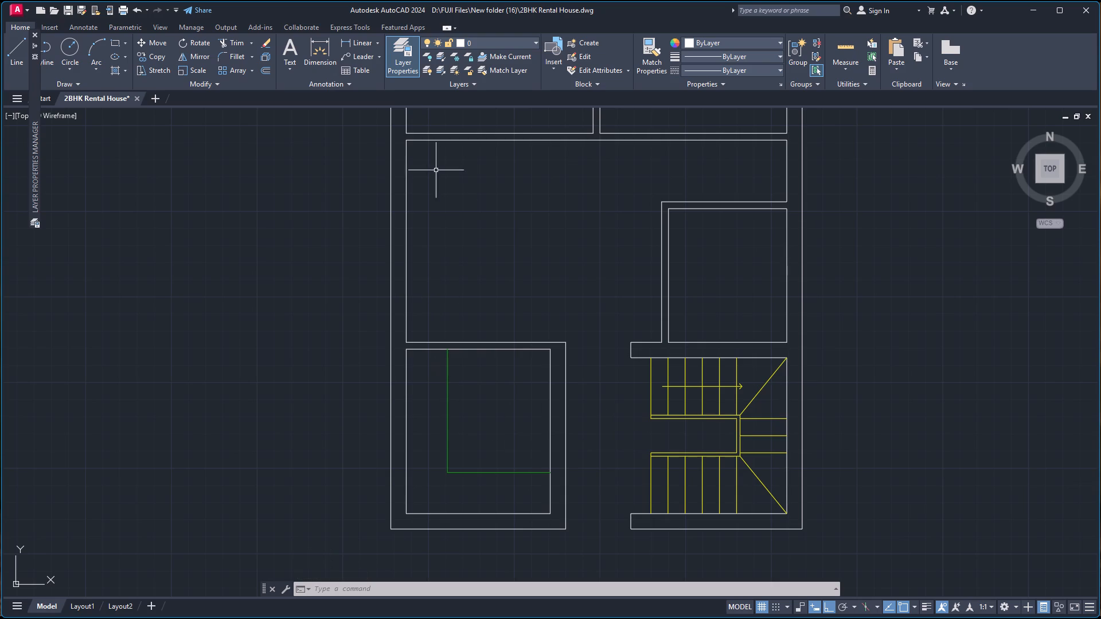
Create a new layer named Windows and set its colour to blue, index colour 150.
{"action": "left_click", "coordinate": [38, 46]}
{"action": "left_click", "coordinate": [106, 52]}
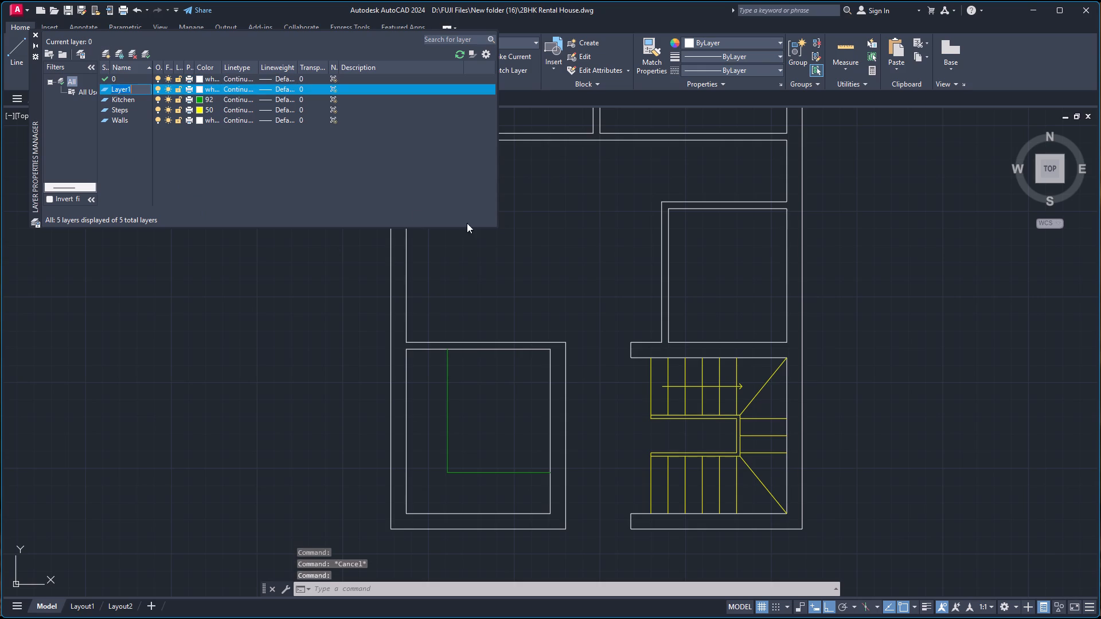
{"action": "key", "text": "shift+w"}
{"action": "type", "text": "indows"}
{"action": "key", "text": "Return"}
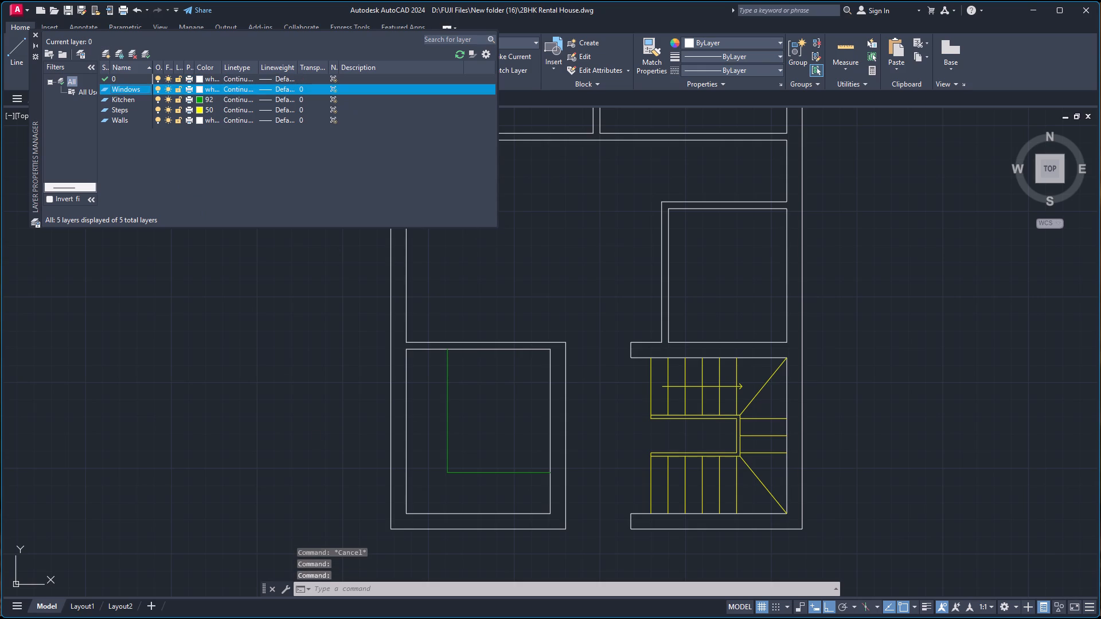
{"action": "left_click", "coordinate": [201, 89]}
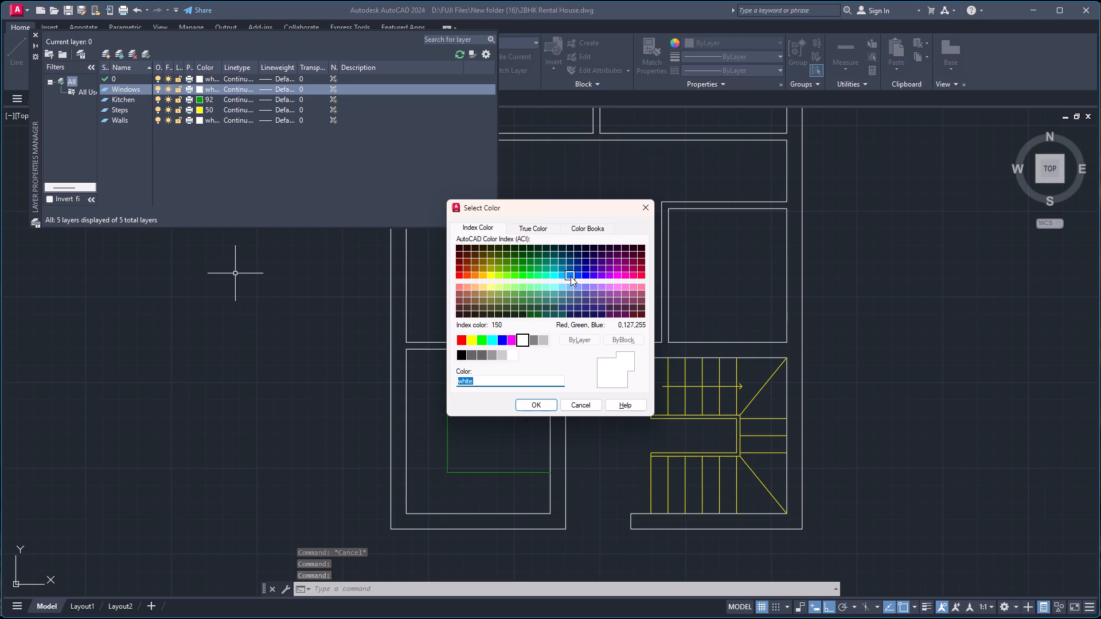
{"action": "left_click", "coordinate": [571, 276]}
{"action": "left_click", "coordinate": [547, 408]}
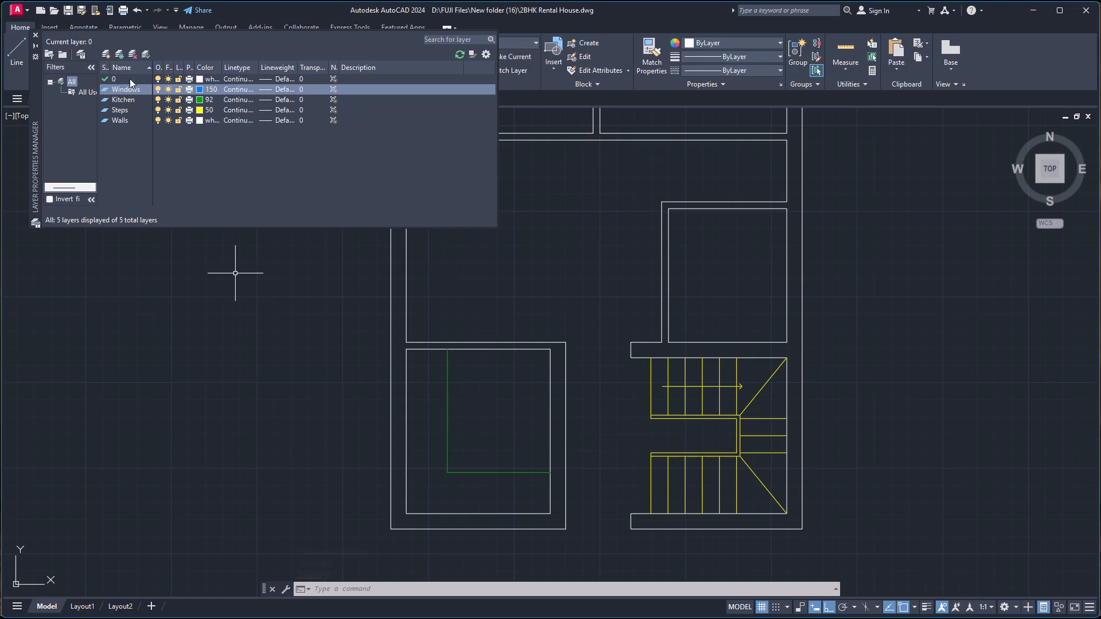
Make Windows the current layer and collapse the layer manager.
{"action": "double_click", "coordinate": [128, 90]}
{"action": "left_click", "coordinate": [37, 45]}
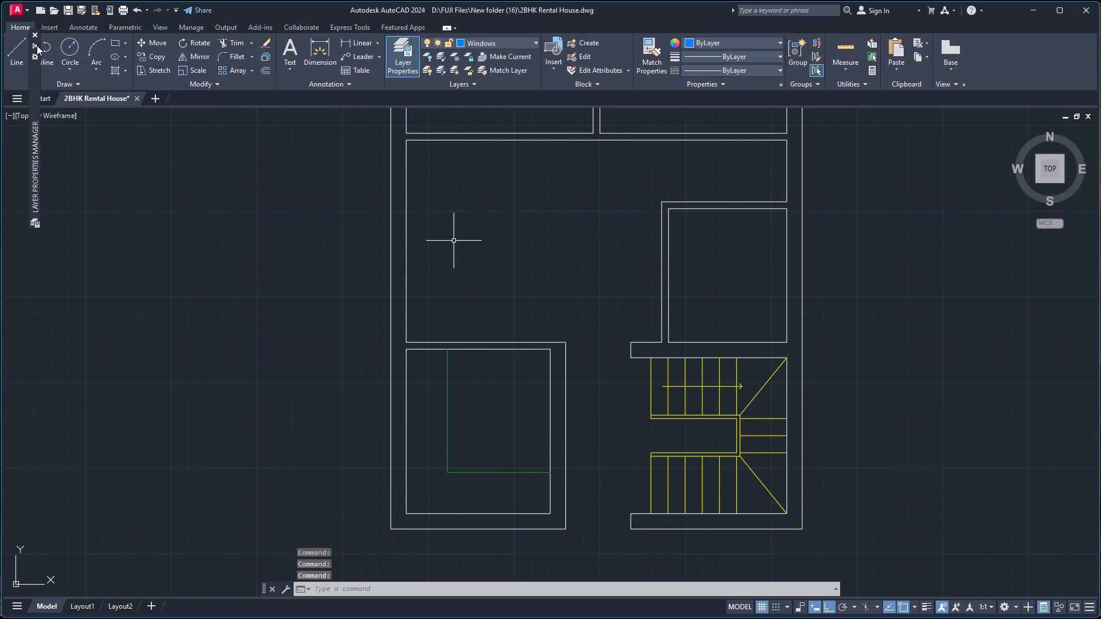
Draw a rectangle 5' wide and 9" high in the empty space to the right of the floor plan.
{"action": "scroll", "coordinate": [798, 347], "scroll_direction": "down", "scroll_amount": 3}
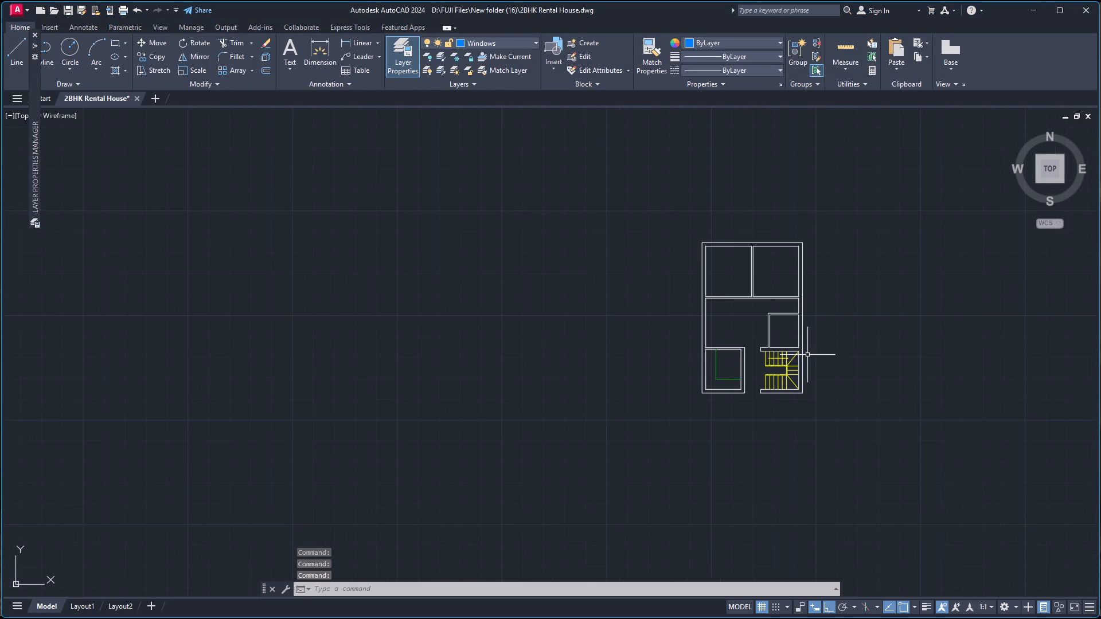
{"action": "scroll", "coordinate": [1052, 461], "scroll_direction": "down", "scroll_amount": 2}
{"action": "scroll", "coordinate": [1094, 463], "scroll_direction": "up", "scroll_amount": 3}
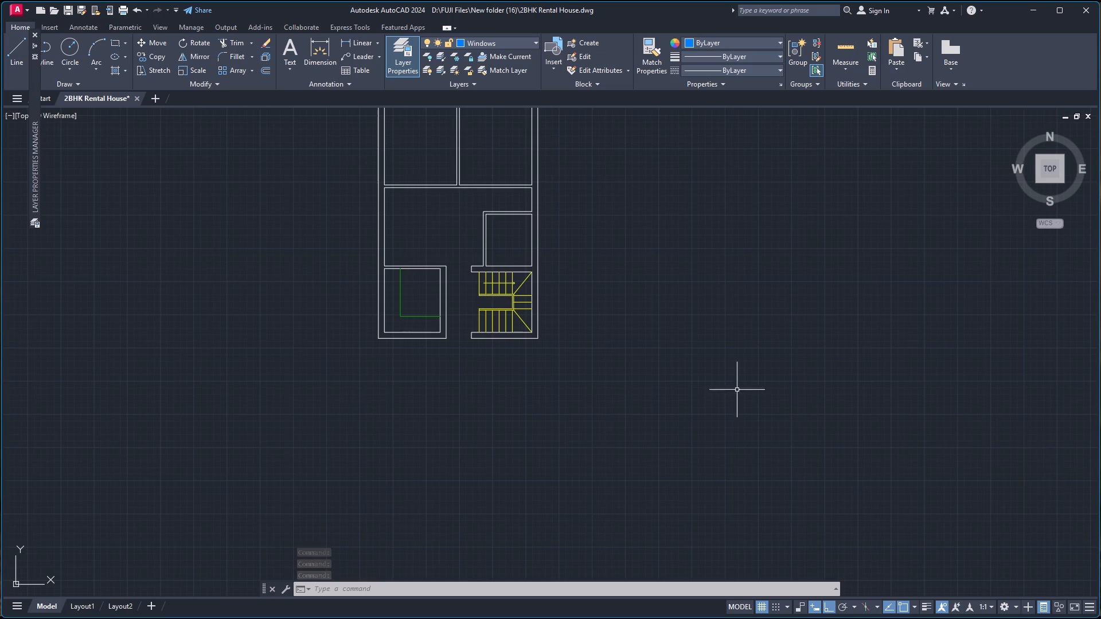
{"action": "scroll", "coordinate": [698, 372], "scroll_direction": "down", "scroll_amount": 1}
{"action": "scroll", "coordinate": [628, 280], "scroll_direction": "up", "scroll_amount": 2}
{"action": "scroll", "coordinate": [520, 228], "scroll_direction": "down", "scroll_amount": 1}
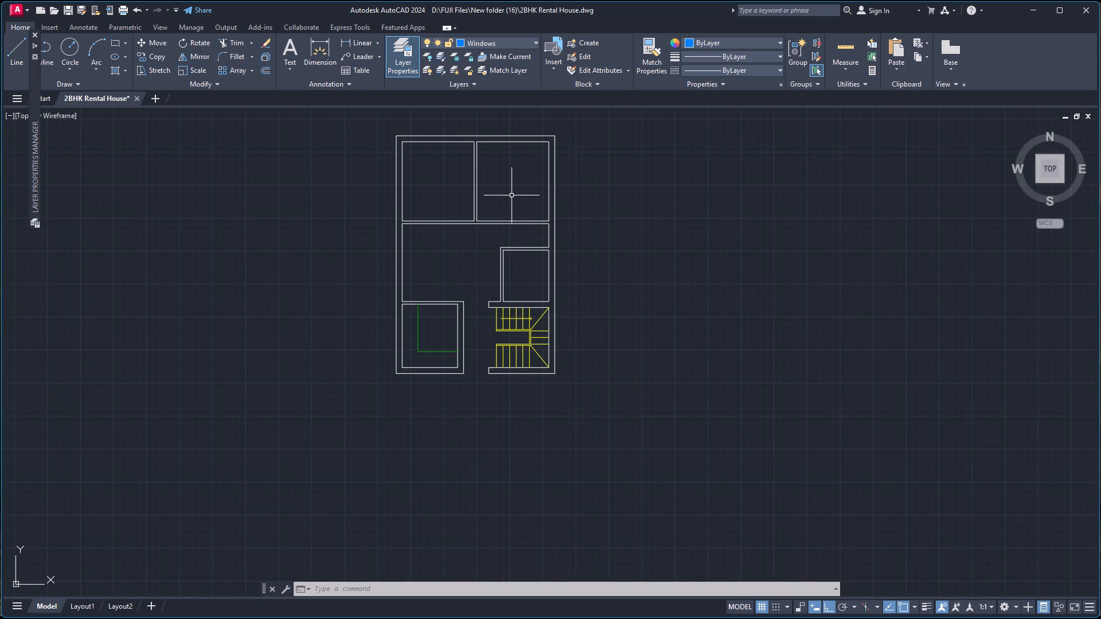
{"action": "scroll", "coordinate": [486, 157], "scroll_direction": "up", "scroll_amount": 1}
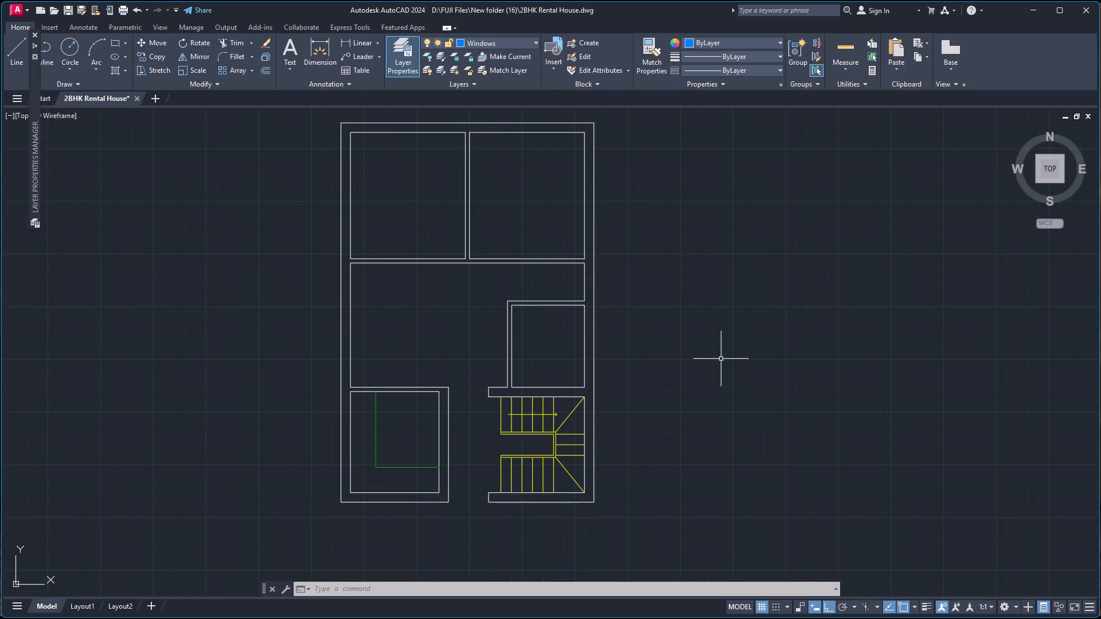
{"action": "type", "text": "rec"}
{"action": "key", "text": "Return"}
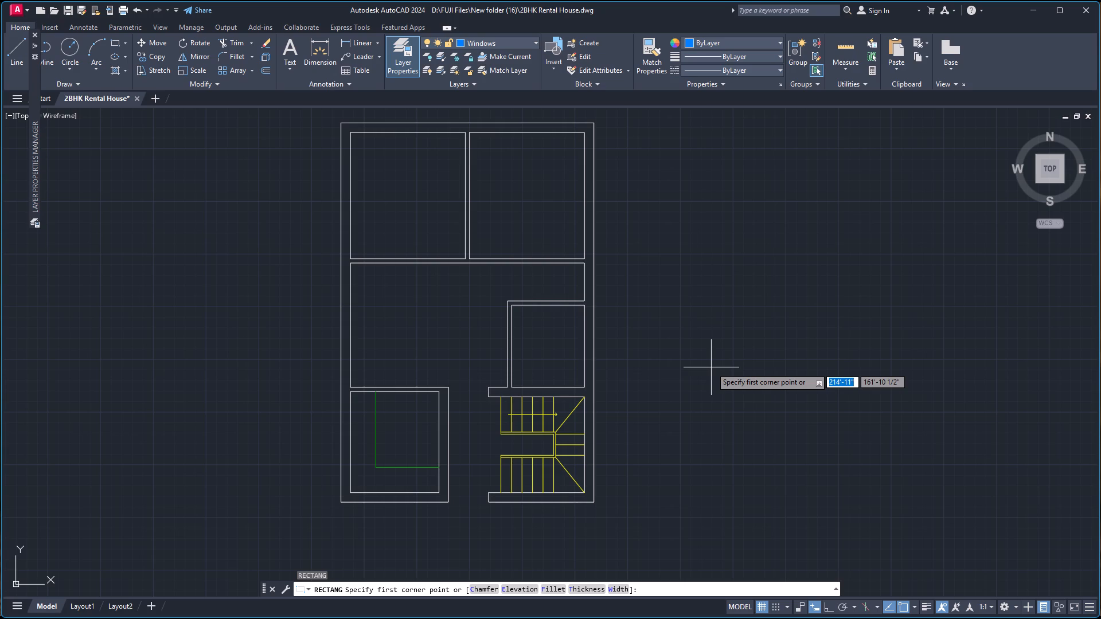
{"action": "left_click", "coordinate": [689, 323]}
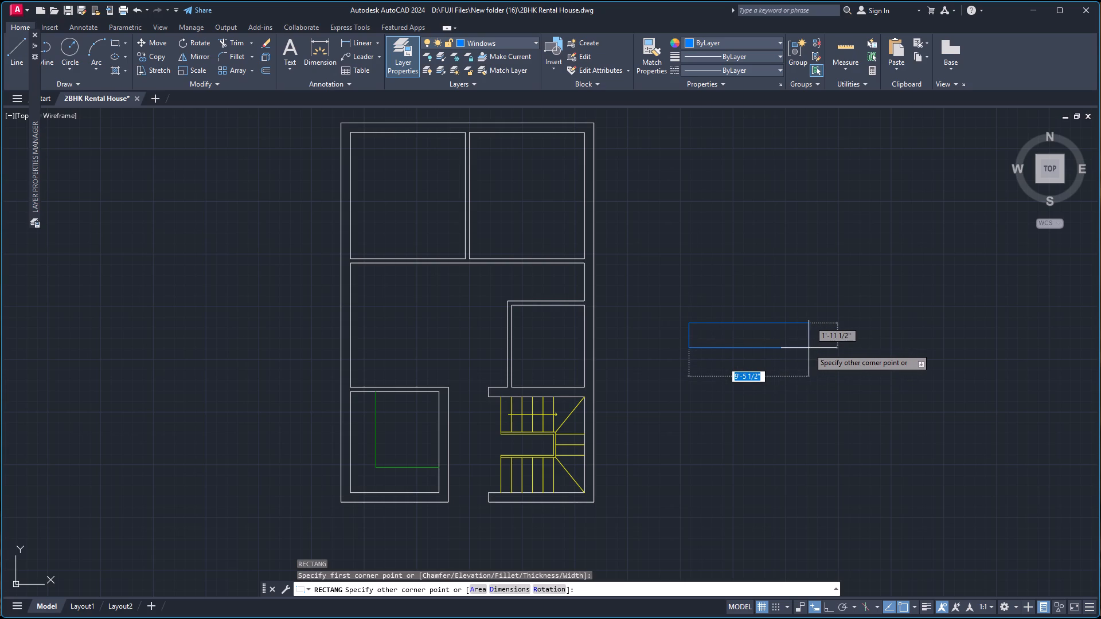
{"action": "type", "text": "5'"}
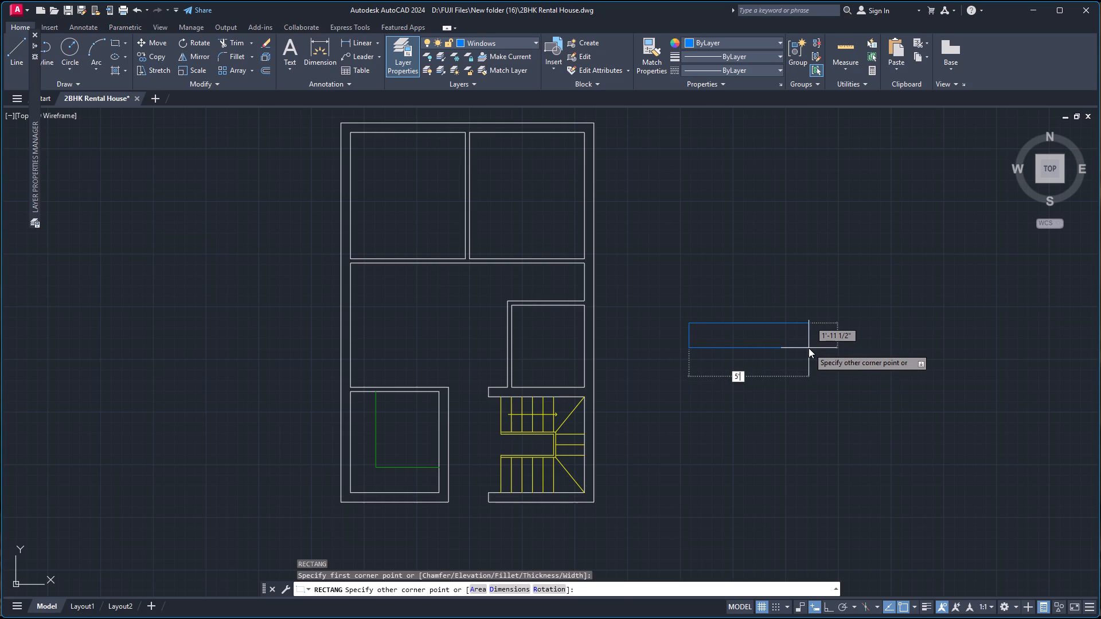
{"action": "key", "text": "Tab"}
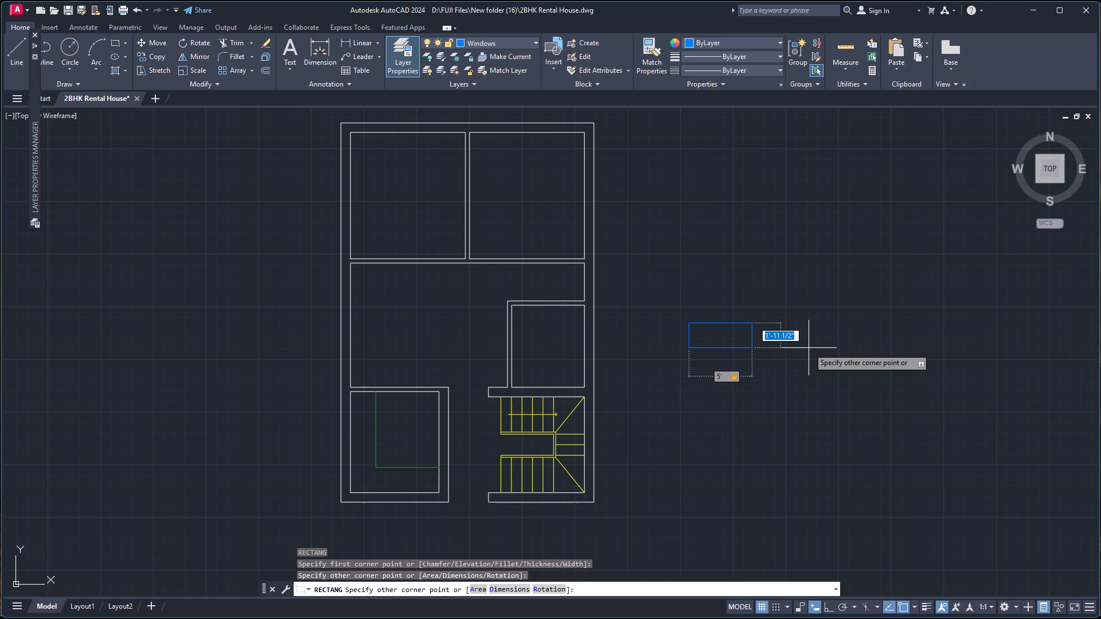
{"action": "key", "text": "9"}
{"action": "key", "text": "Return"}
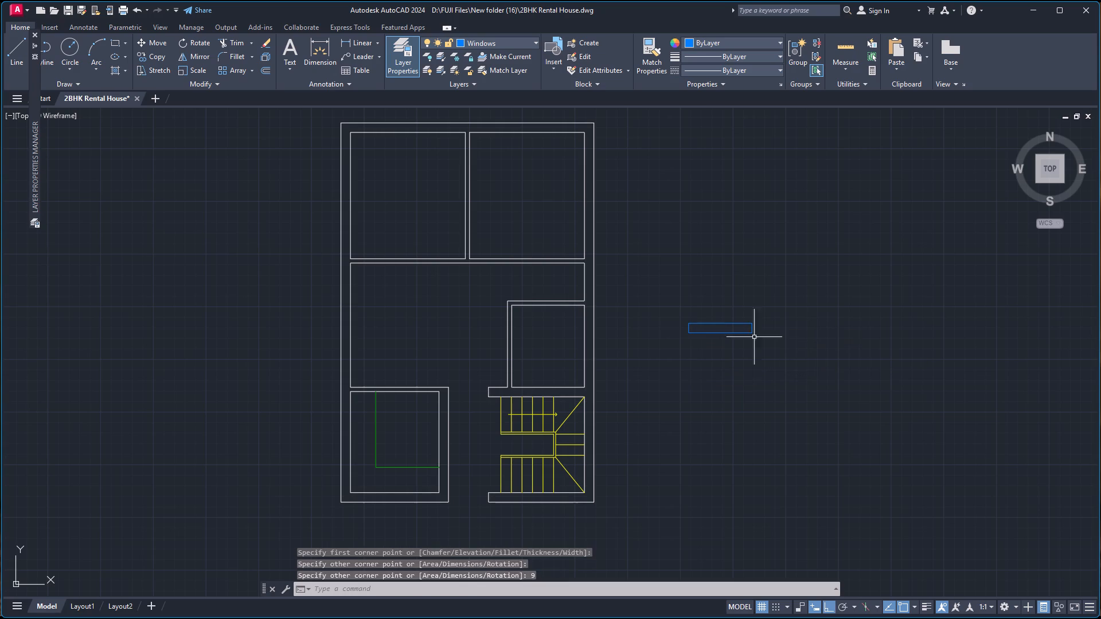
Draw a horizontal centre line through the window rectangle between the midpoints of its two short sides.
{"action": "scroll", "coordinate": [728, 302], "scroll_direction": "up", "scroll_amount": 1}
{"action": "scroll", "coordinate": [727, 311], "scroll_direction": "down", "scroll_amount": 1}
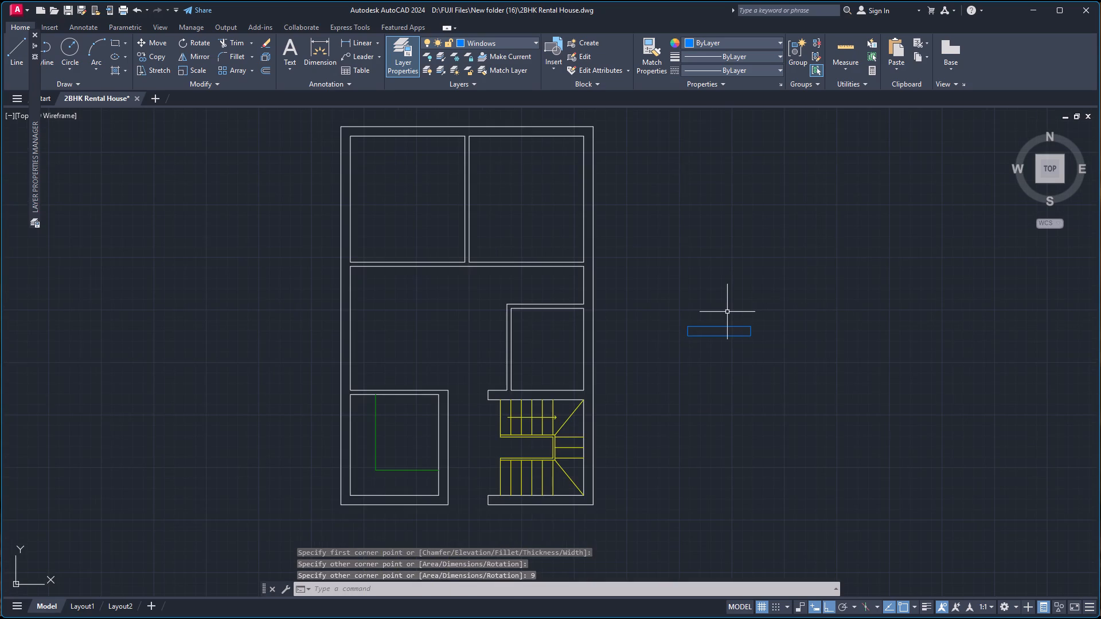
{"action": "scroll", "coordinate": [727, 312], "scroll_direction": "up", "scroll_amount": 2}
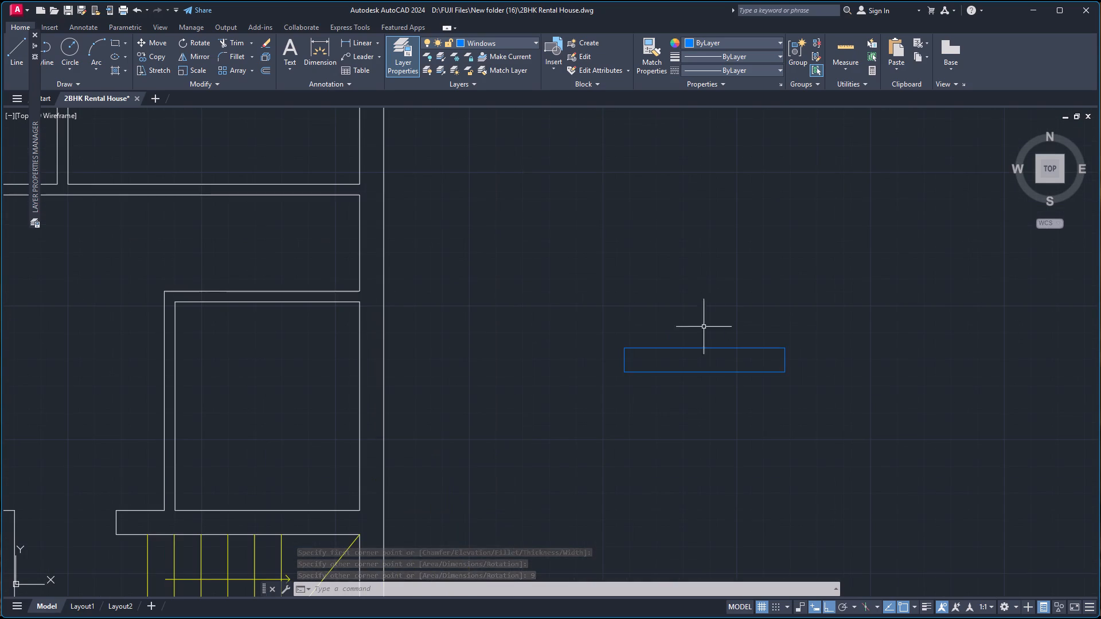
{"action": "key", "text": "l"}
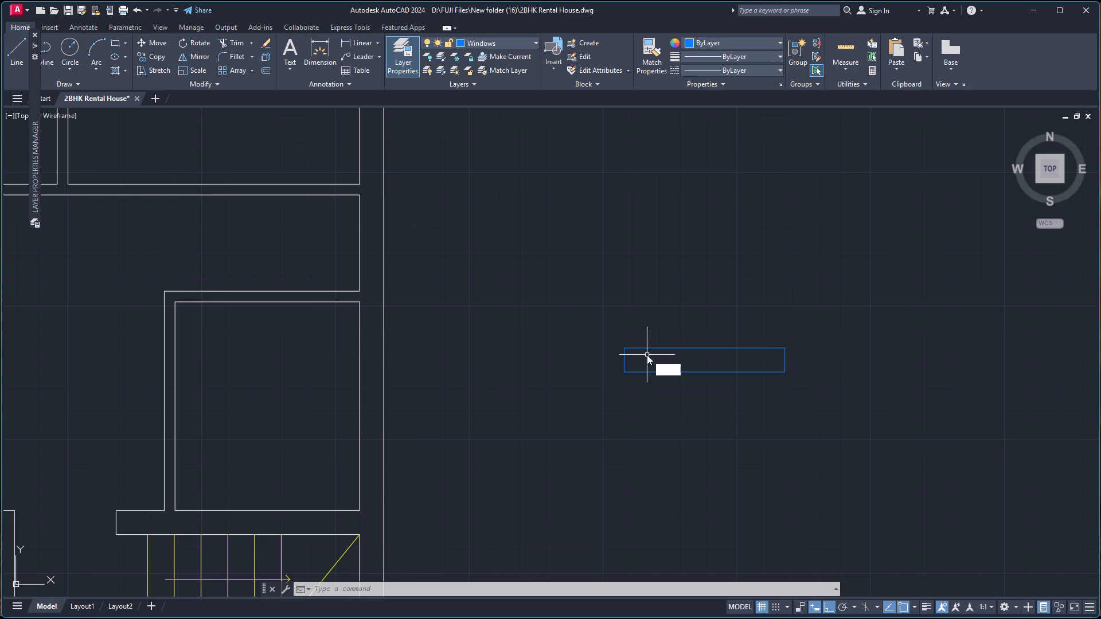
{"action": "key", "text": "Return"}
{"action": "scroll", "coordinate": [653, 361], "scroll_direction": "up", "scroll_amount": 3}
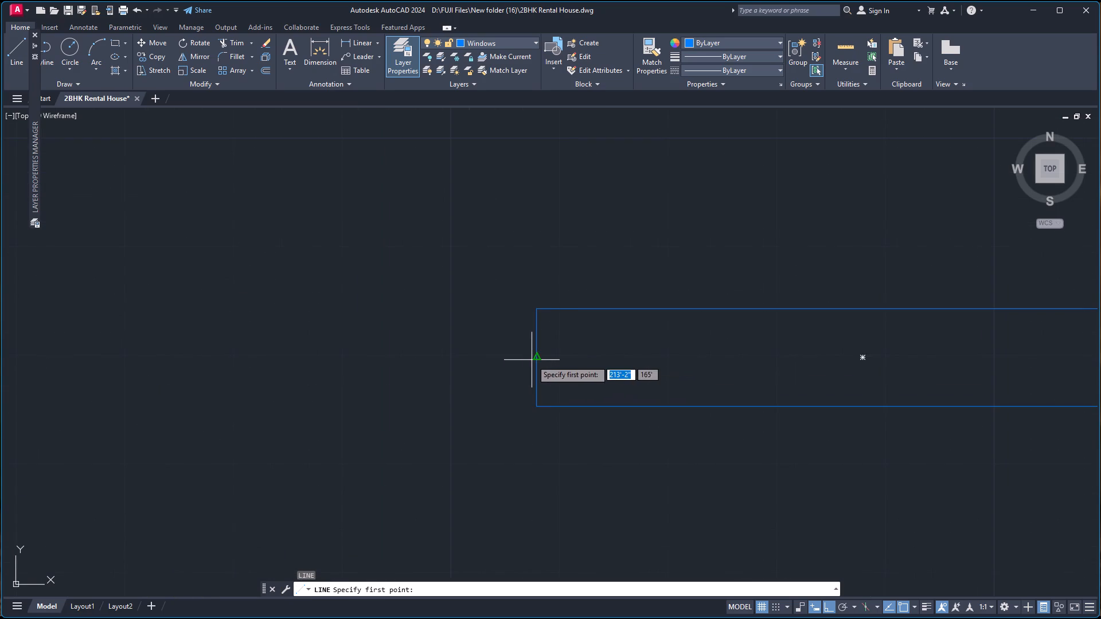
{"action": "left_click", "coordinate": [537, 358]}
{"action": "scroll", "coordinate": [759, 361], "scroll_direction": "down", "scroll_amount": 3}
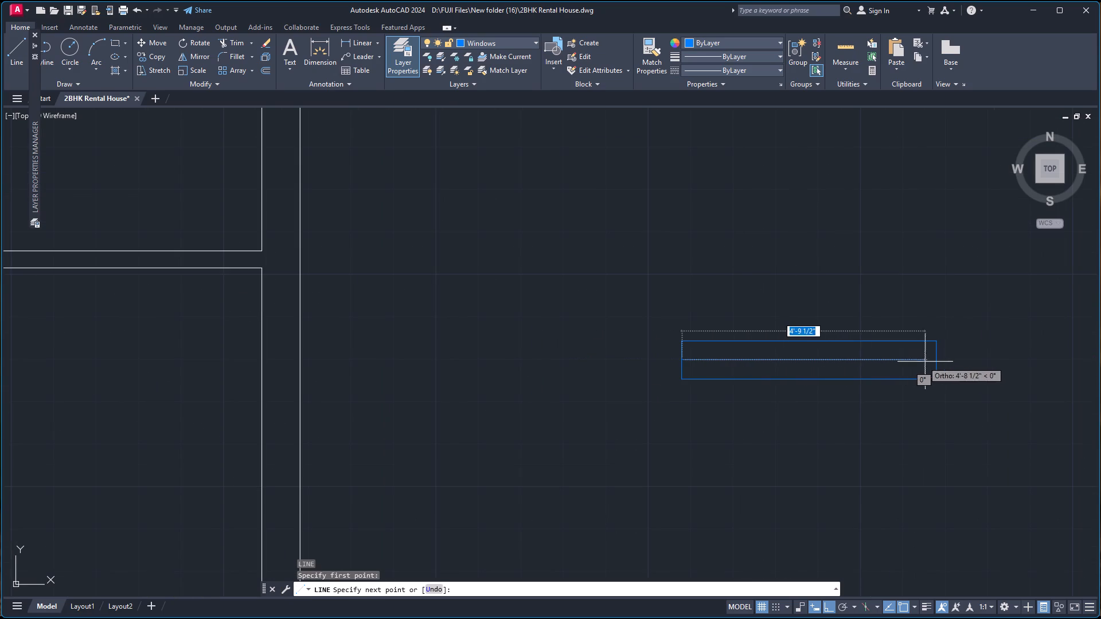
{"action": "left_click", "coordinate": [937, 356]}
{"action": "key", "text": "space"}
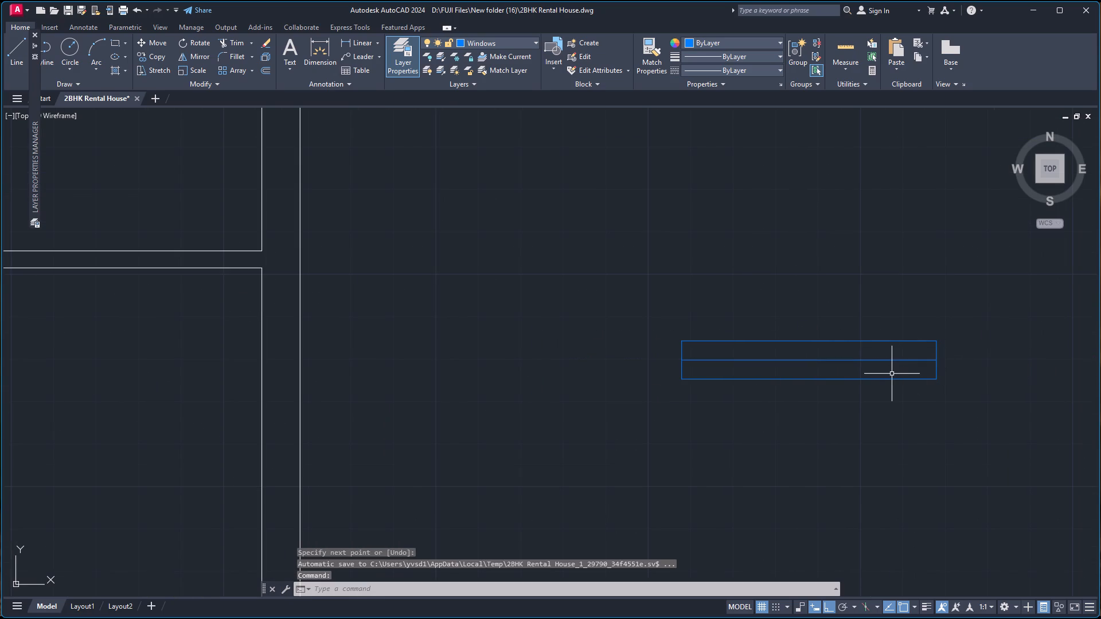
Offset the window rectangle's centre line 1" upward and 1" downward.
{"action": "key", "text": "o"}
{"action": "key", "text": "Return"}
{"action": "key", "text": "Return"}
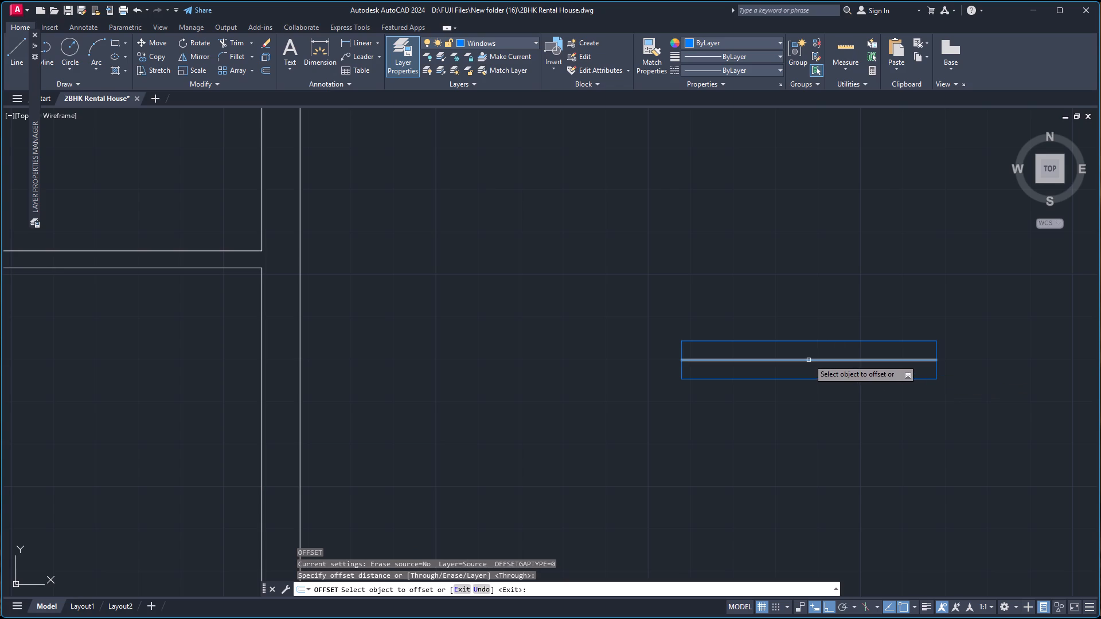
{"action": "left_click", "coordinate": [808, 359]}
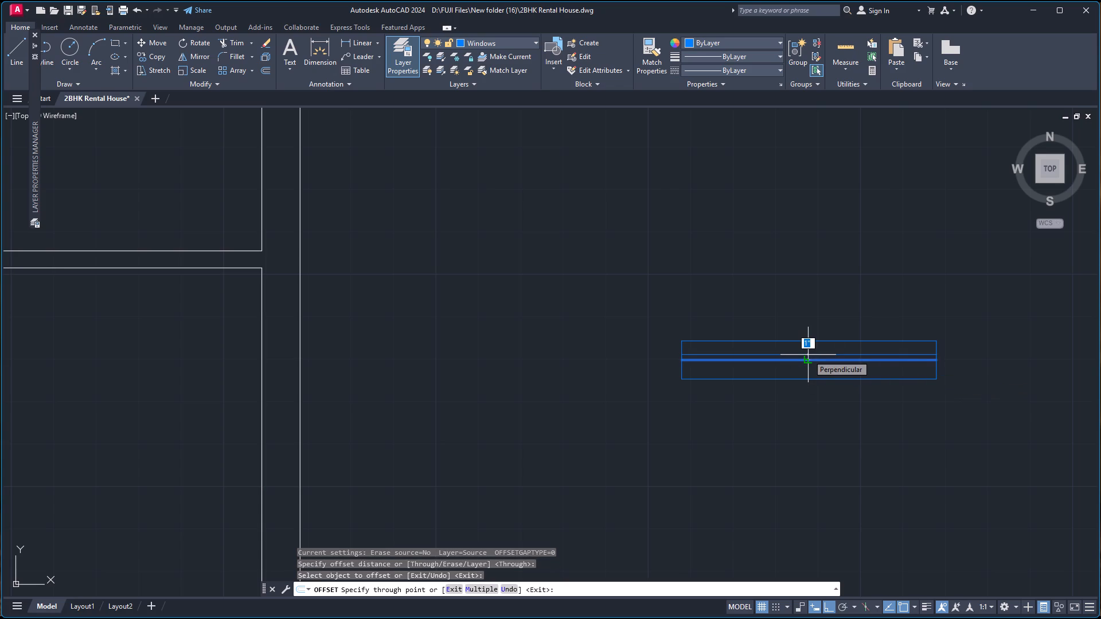
{"action": "scroll", "coordinate": [808, 355], "scroll_direction": "up", "scroll_amount": 1}
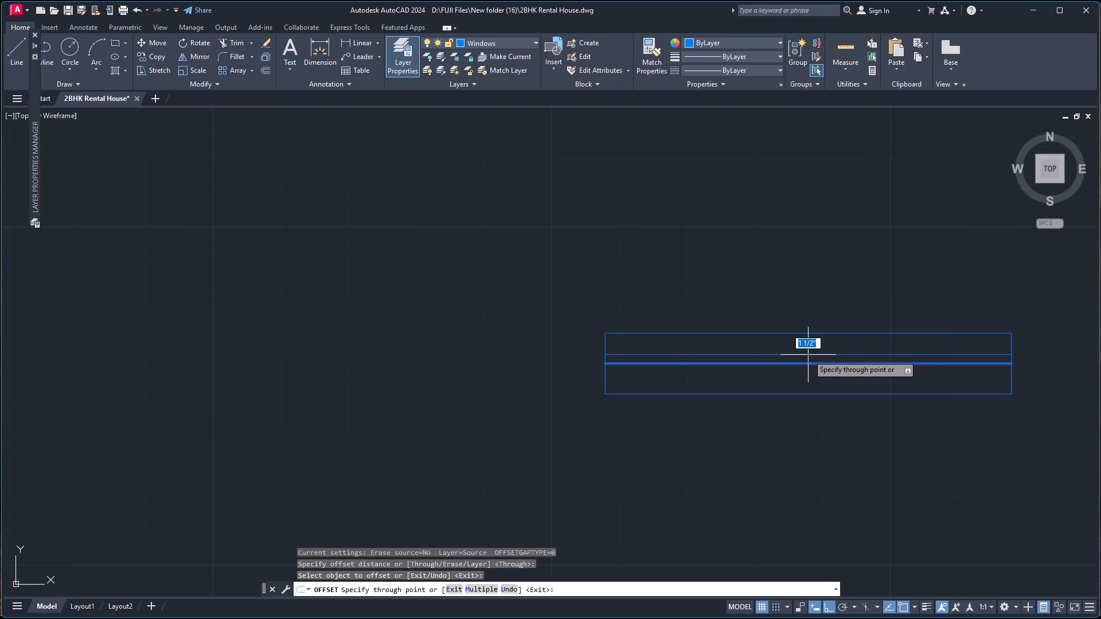
{"action": "key", "text": "1"}
{"action": "key", "text": "Return"}
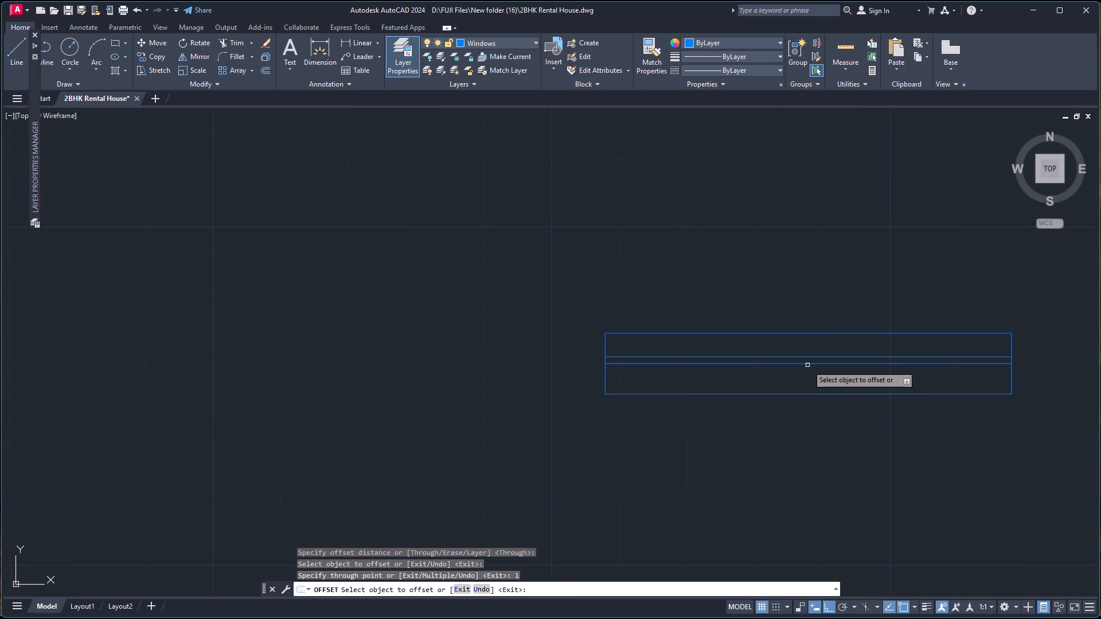
{"action": "left_click", "coordinate": [808, 365]}
{"action": "key", "text": "1"}
{"action": "key", "text": "Return"}
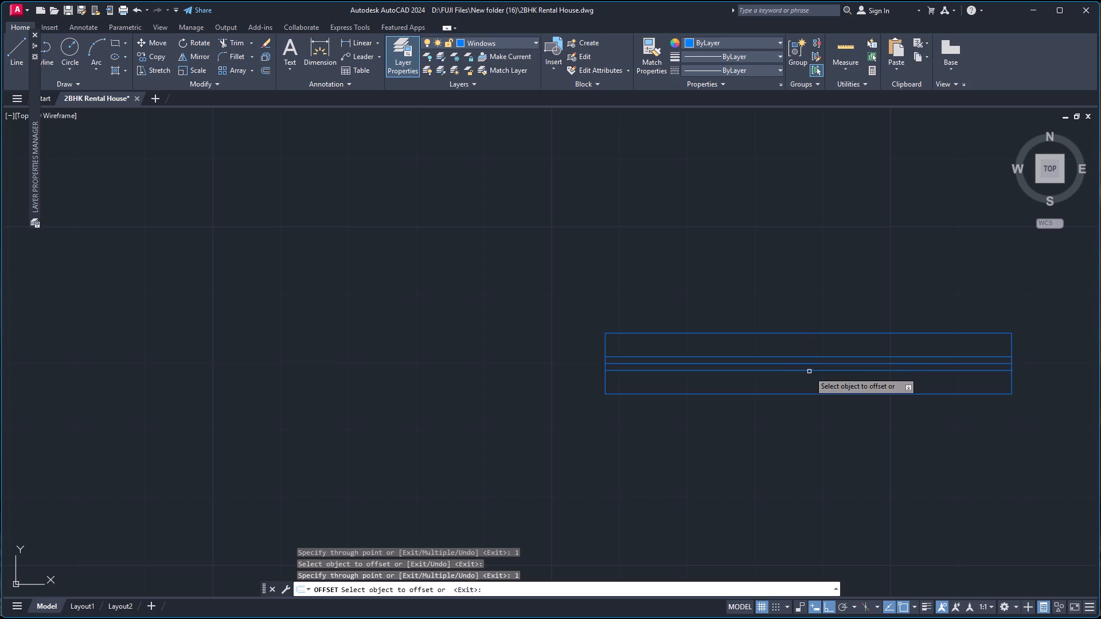
{"action": "scroll", "coordinate": [813, 363], "scroll_direction": "down", "scroll_amount": 3}
{"action": "key", "text": "Escape"}
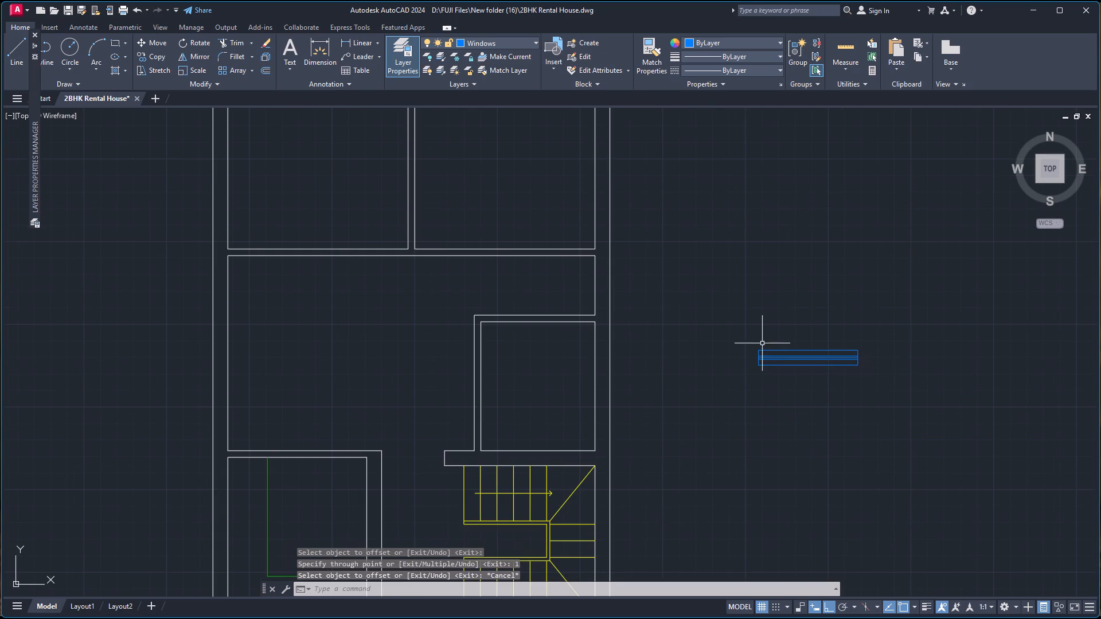
Group the window rectangle and its three inner lines into one object.
{"action": "left_click", "coordinate": [727, 333]}
{"action": "left_click", "coordinate": [912, 399]}
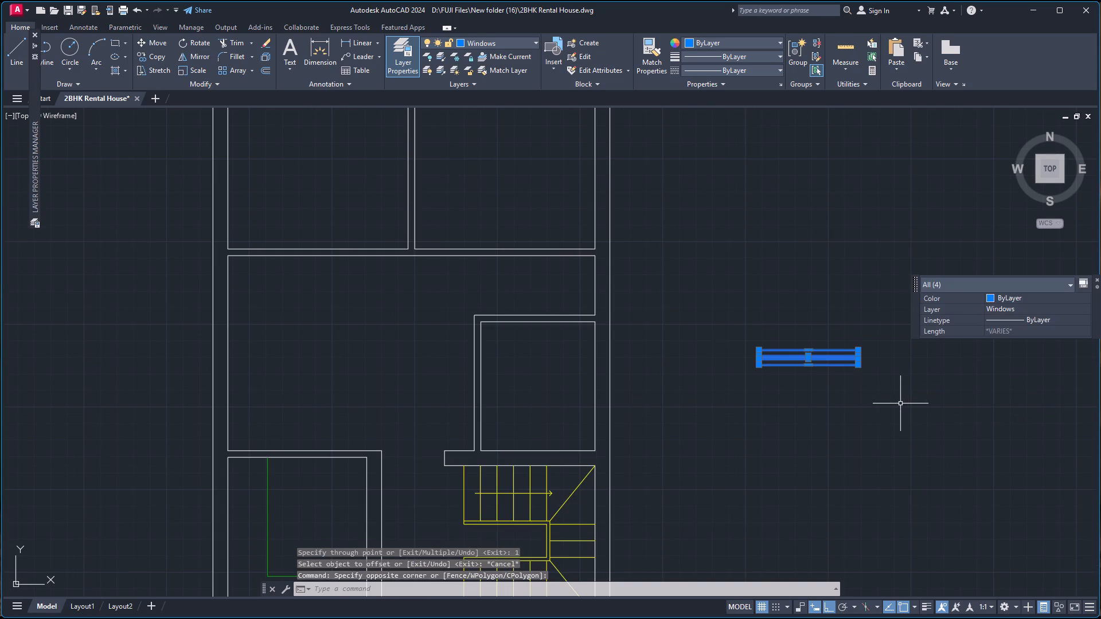
{"action": "key", "text": "g"}
{"action": "key", "text": "Return"}
{"action": "scroll", "coordinate": [806, 369], "scroll_direction": "up", "scroll_amount": 2}
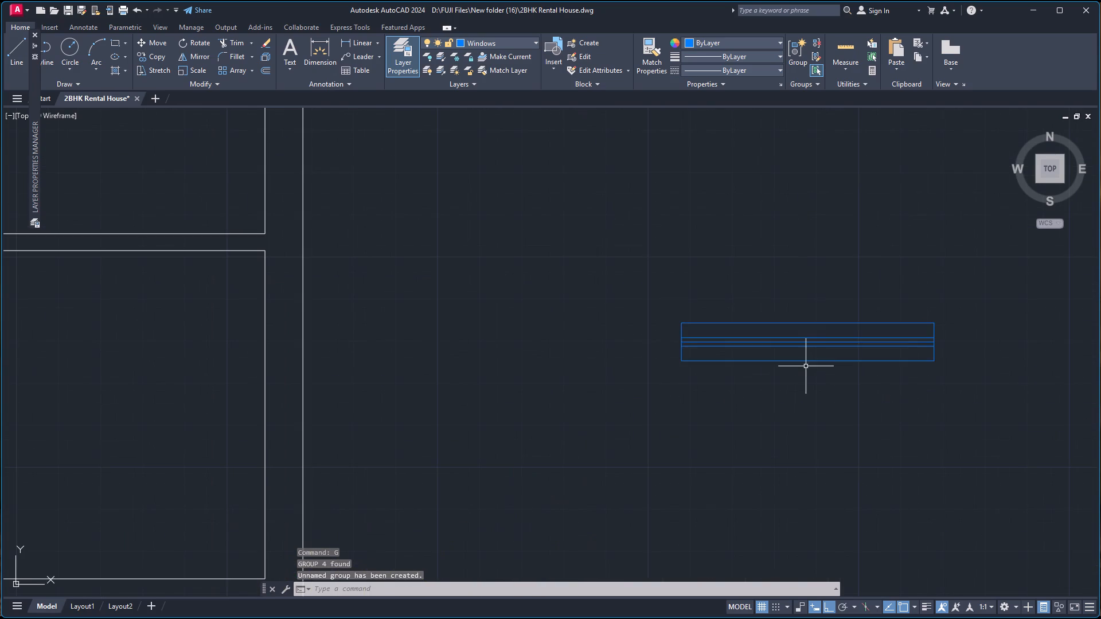
Copy the window group by its lower-edge midpoint into the top outer wall, centred between the upper-left room's two inner corners.
{"action": "left_click", "coordinate": [806, 361]}
{"action": "key", "text": "c"}
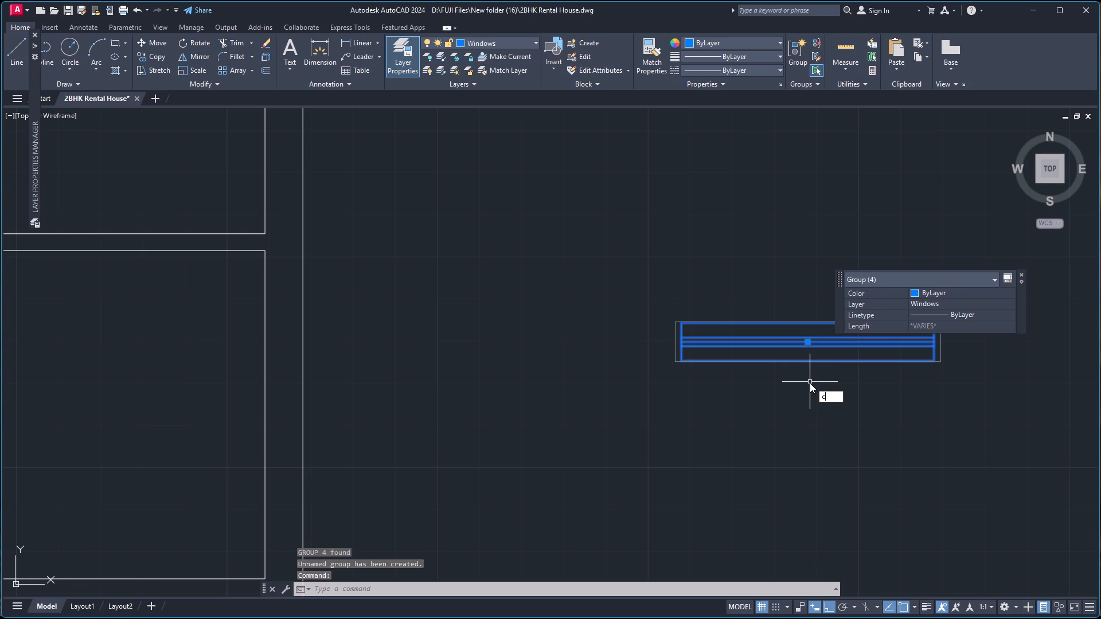
{"action": "key", "text": "o"}
{"action": "key", "text": "Return"}
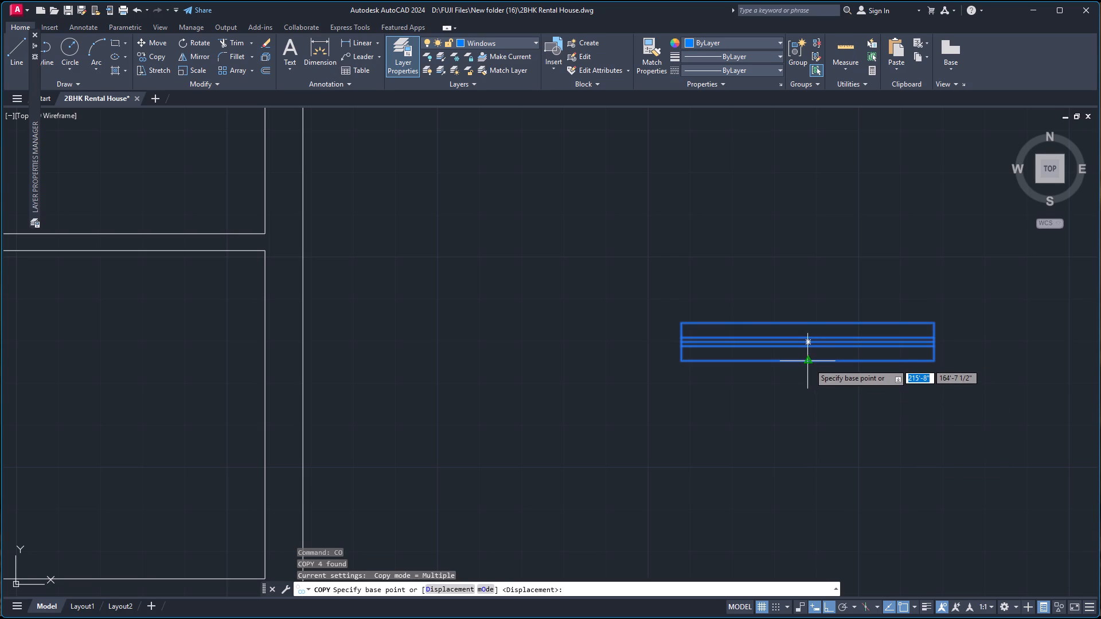
{"action": "left_click", "coordinate": [809, 363]}
{"action": "scroll", "coordinate": [677, 406], "scroll_direction": "down", "scroll_amount": 4}
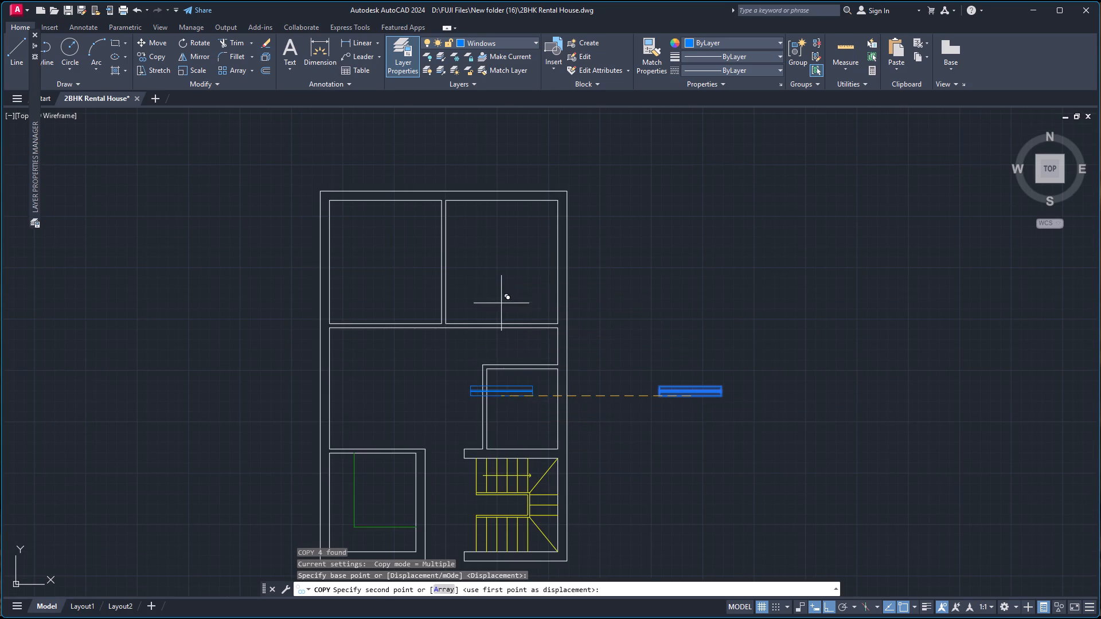
{"action": "scroll", "coordinate": [452, 277], "scroll_direction": "down", "scroll_amount": 2}
{"action": "scroll", "coordinate": [416, 257], "scroll_direction": "up", "scroll_amount": 4}
{"action": "right_click", "coordinate": [416, 254]}
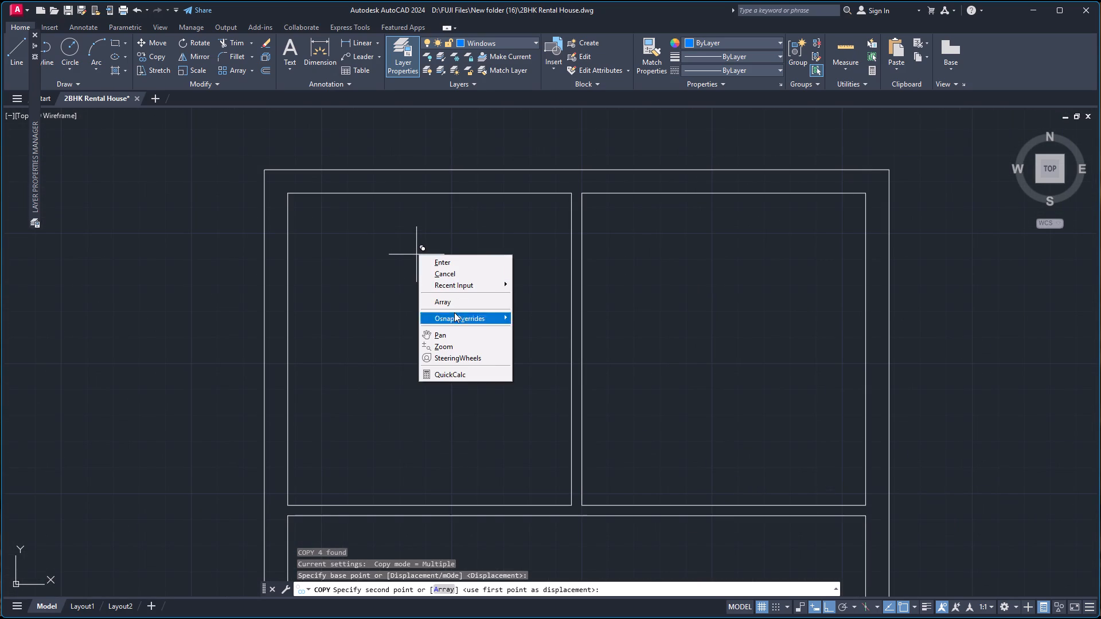
{"action": "left_click", "coordinate": [456, 314]}
{"action": "left_click", "coordinate": [583, 343]}
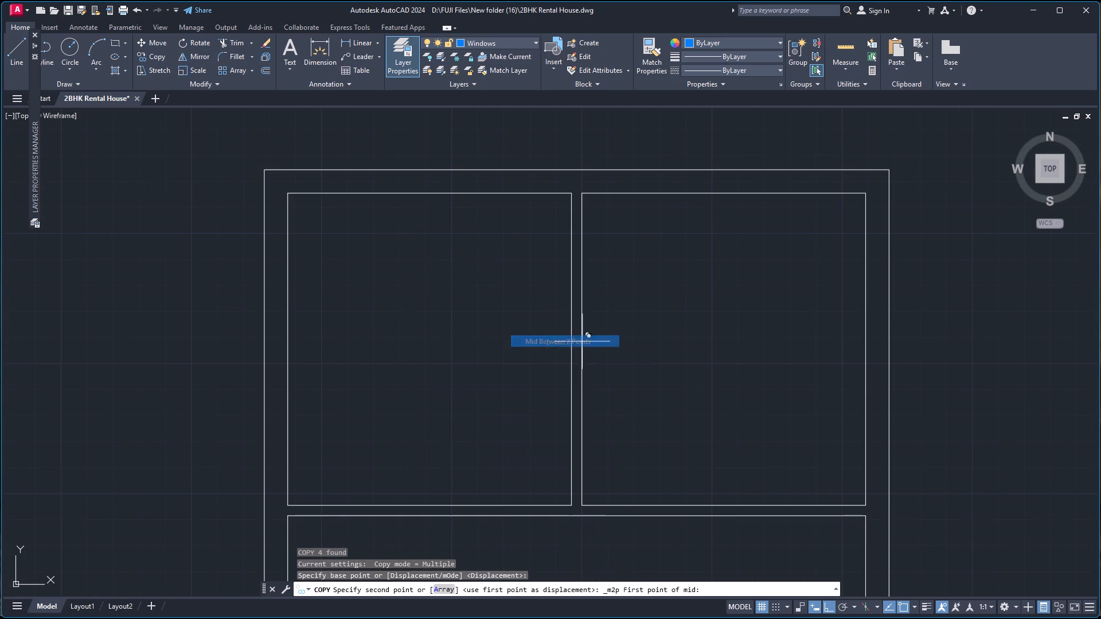
{"action": "left_click", "coordinate": [287, 195]}
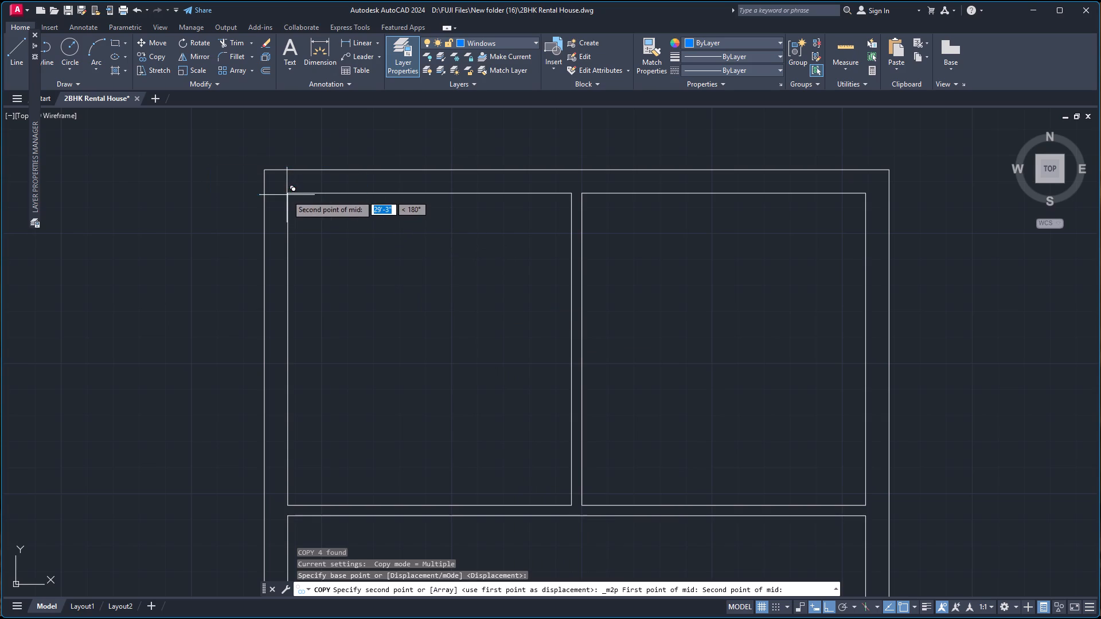
{"action": "left_click", "coordinate": [572, 192]}
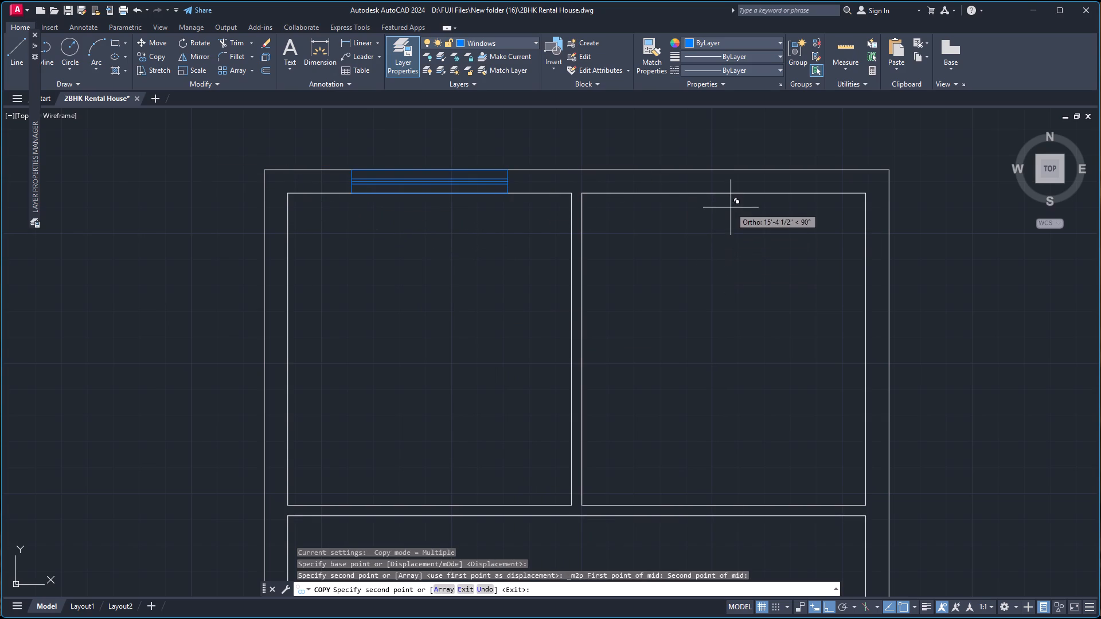
Place another window copy in the top outer wall, centred between the upper-right room's two inner corners.
{"action": "right_click", "coordinate": [725, 224]}
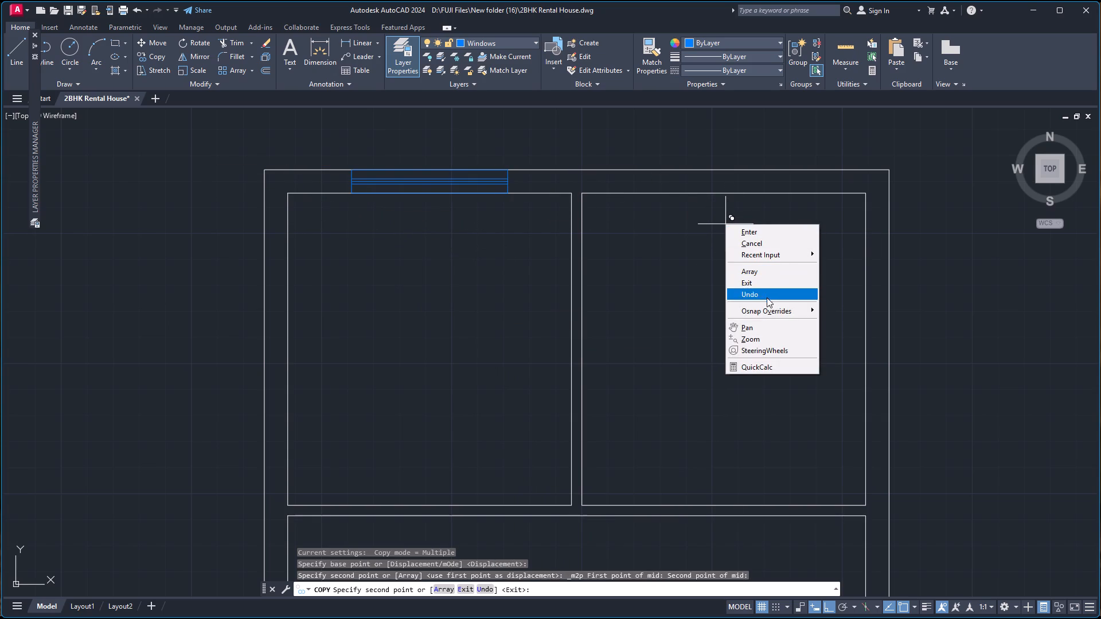
{"action": "left_click", "coordinate": [768, 307]}
{"action": "left_click", "coordinate": [845, 332]}
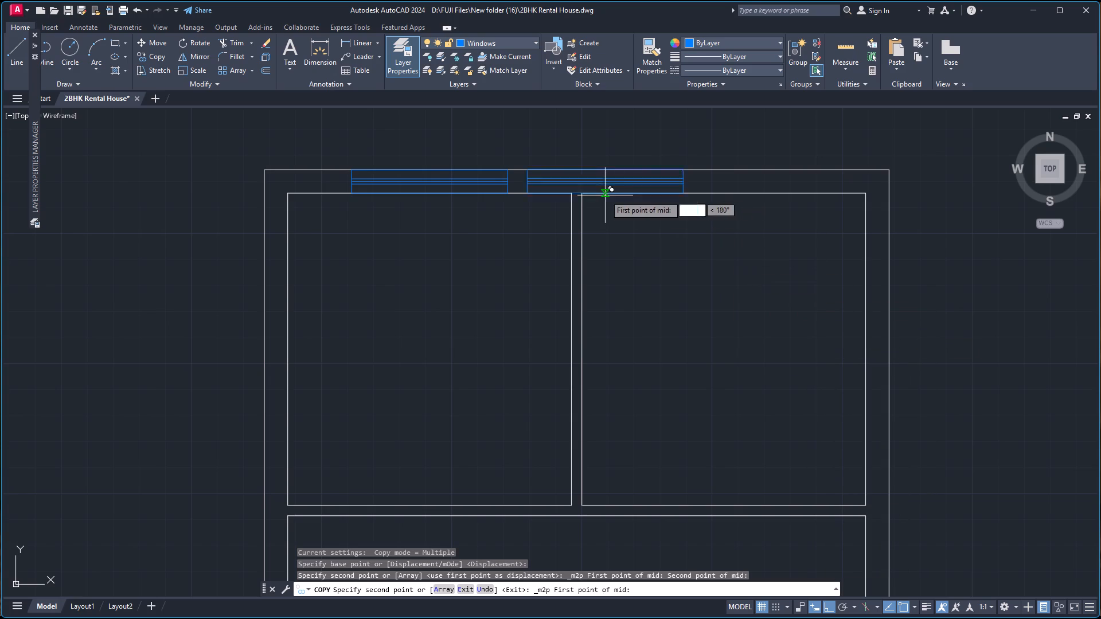
{"action": "left_click", "coordinate": [583, 194]}
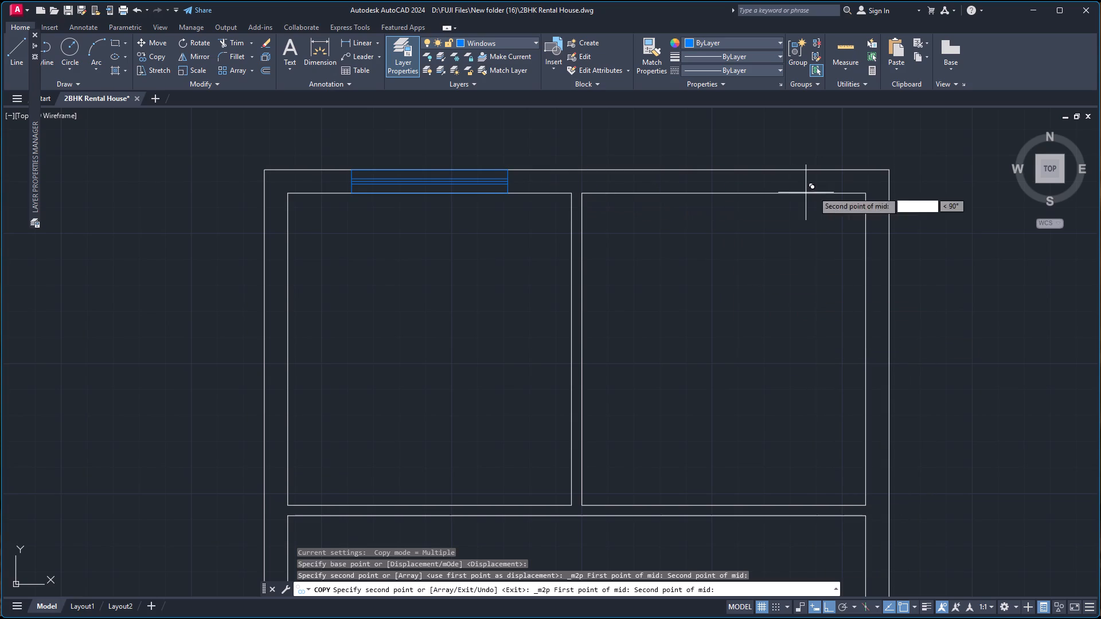
{"action": "left_click", "coordinate": [867, 192]}
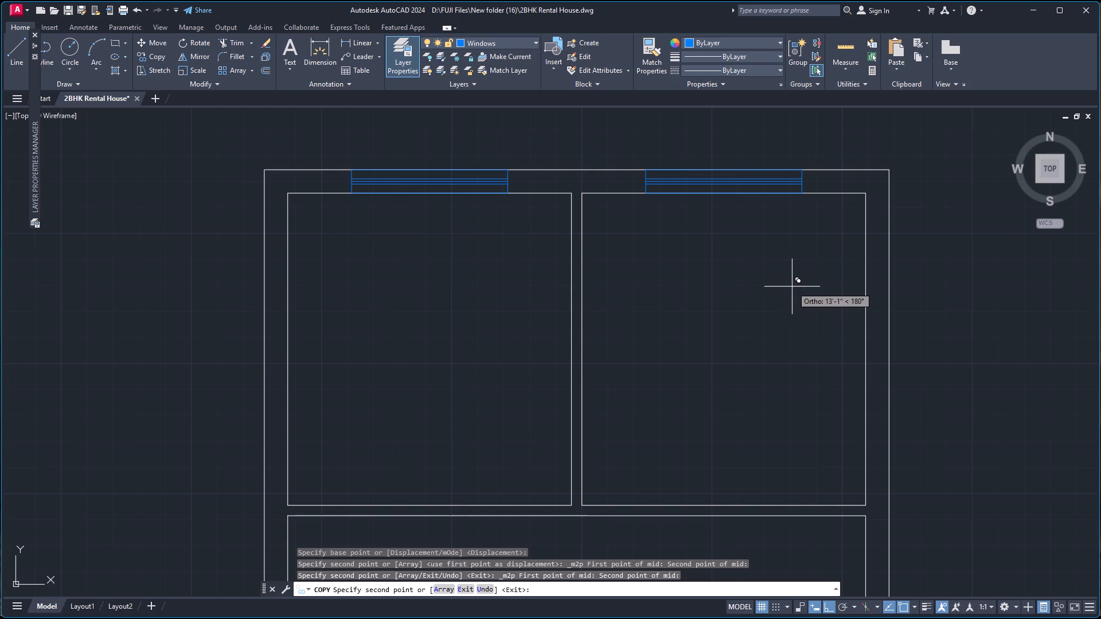
Place a third window copy in the bottom outer wall of the lower-left room, centred between its two outer corners, and finish copying.
{"action": "scroll", "coordinate": [749, 354], "scroll_direction": "down", "scroll_amount": 5}
{"action": "scroll", "coordinate": [723, 456], "scroll_direction": "up", "scroll_amount": 6}
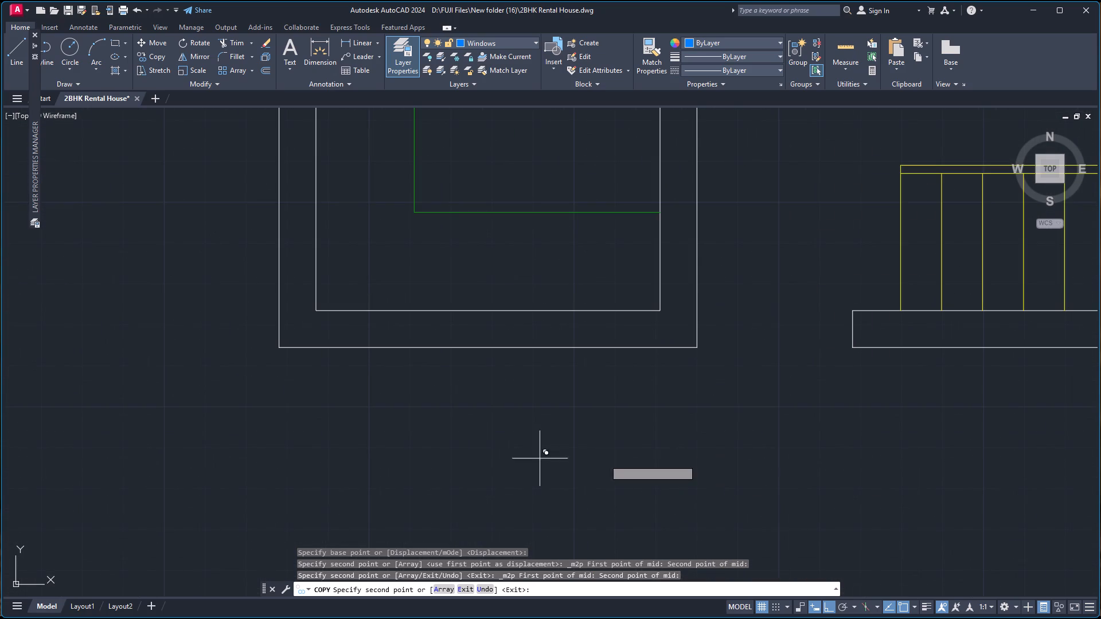
{"action": "right_click", "coordinate": [442, 390]}
{"action": "left_click", "coordinate": [499, 473]}
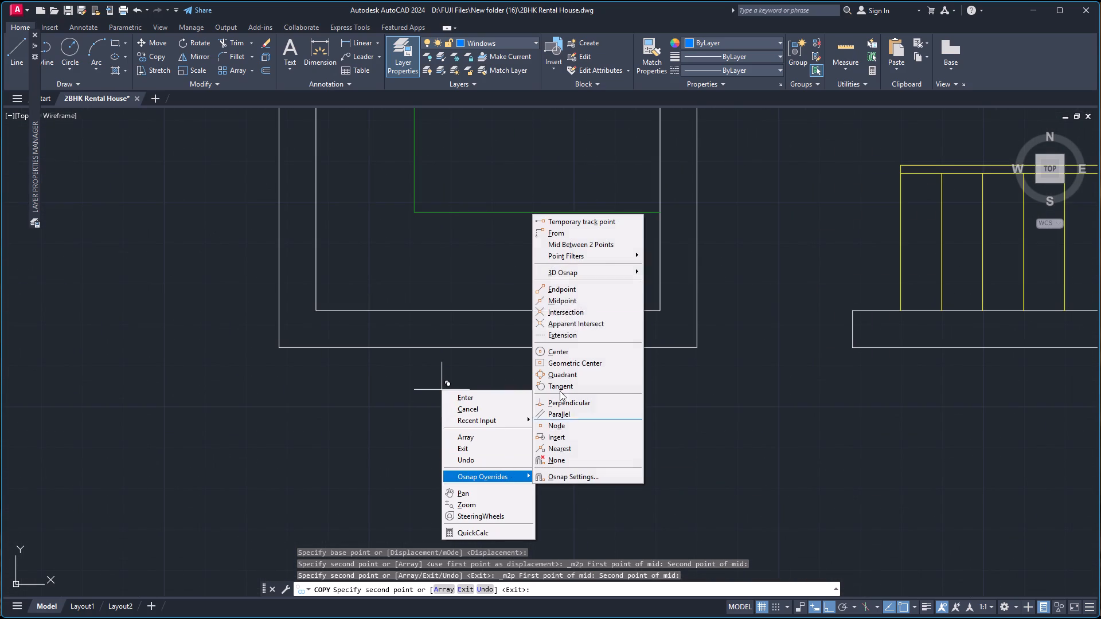
{"action": "left_click", "coordinate": [609, 244]}
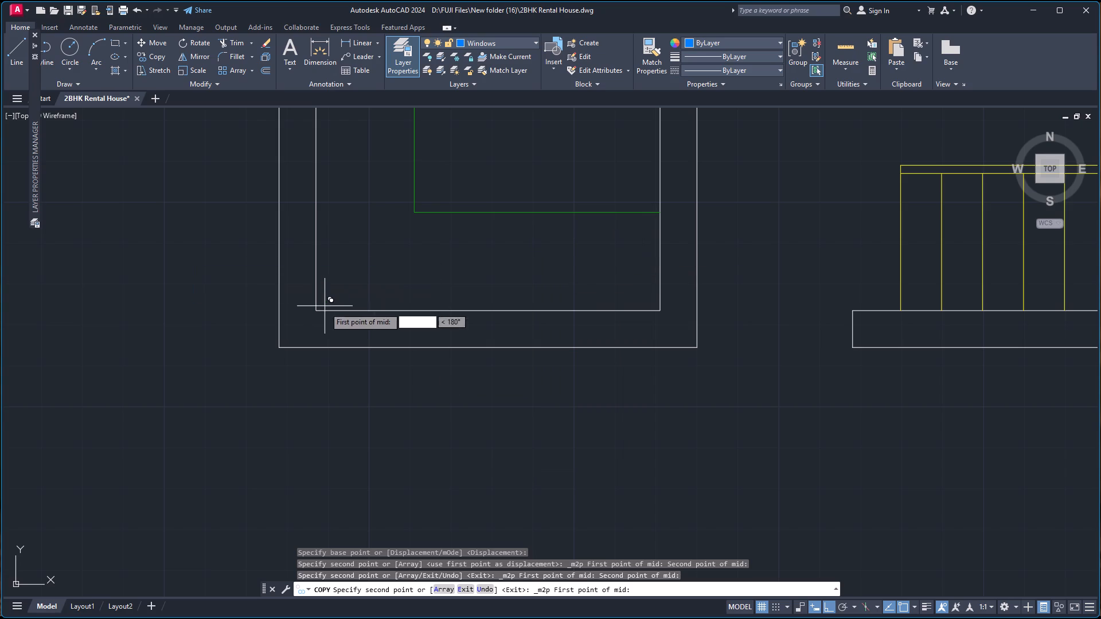
{"action": "left_click", "coordinate": [282, 348]}
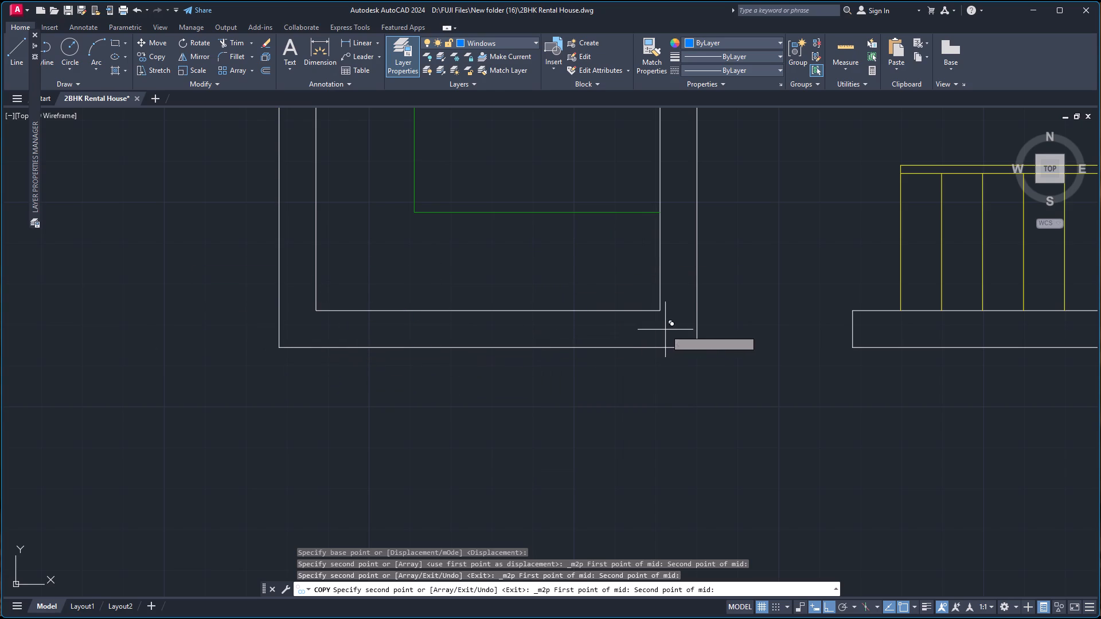
{"action": "left_click", "coordinate": [698, 350]}
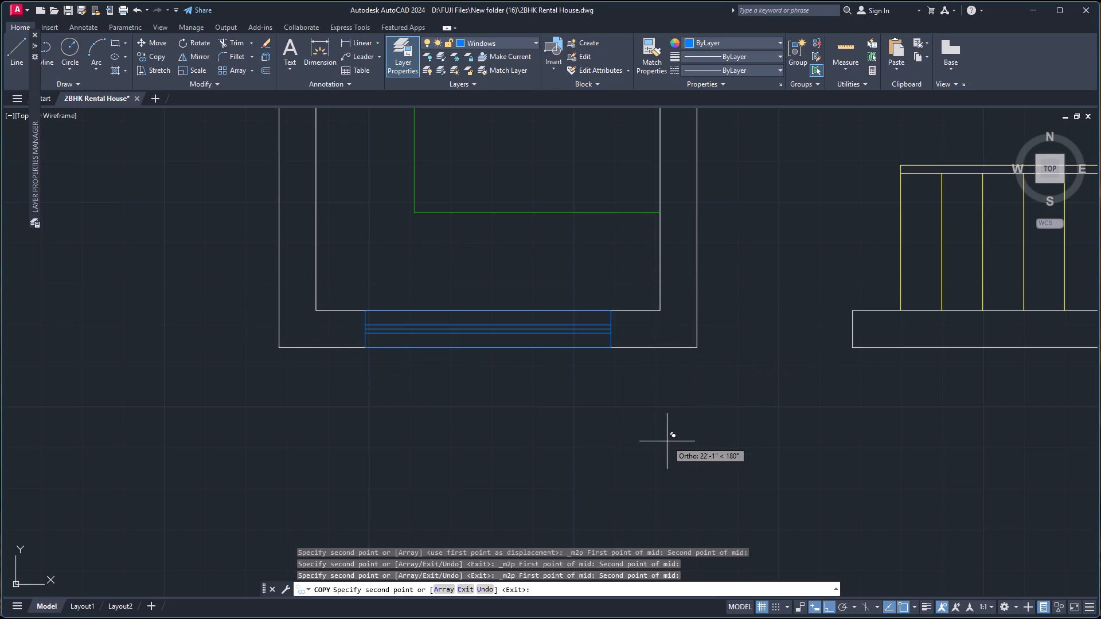
{"action": "key", "text": "space"}
Select the original window group in the empty space to the right of the floor plan.
{"action": "scroll", "coordinate": [710, 389], "scroll_direction": "down", "scroll_amount": 5}
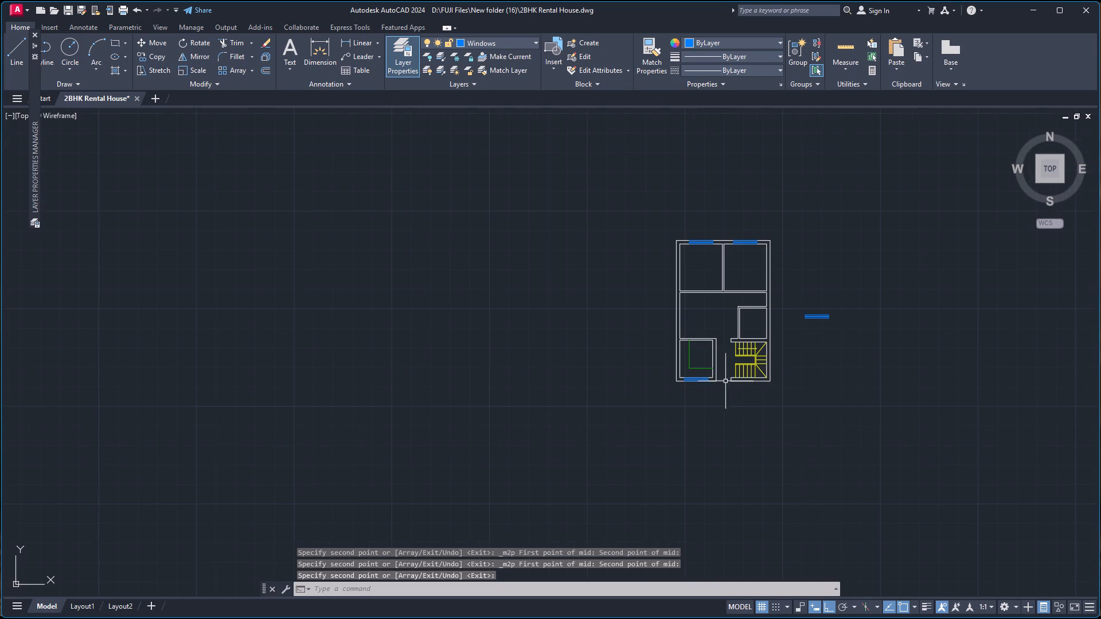
{"action": "scroll", "coordinate": [852, 345], "scroll_direction": "up", "scroll_amount": 1}
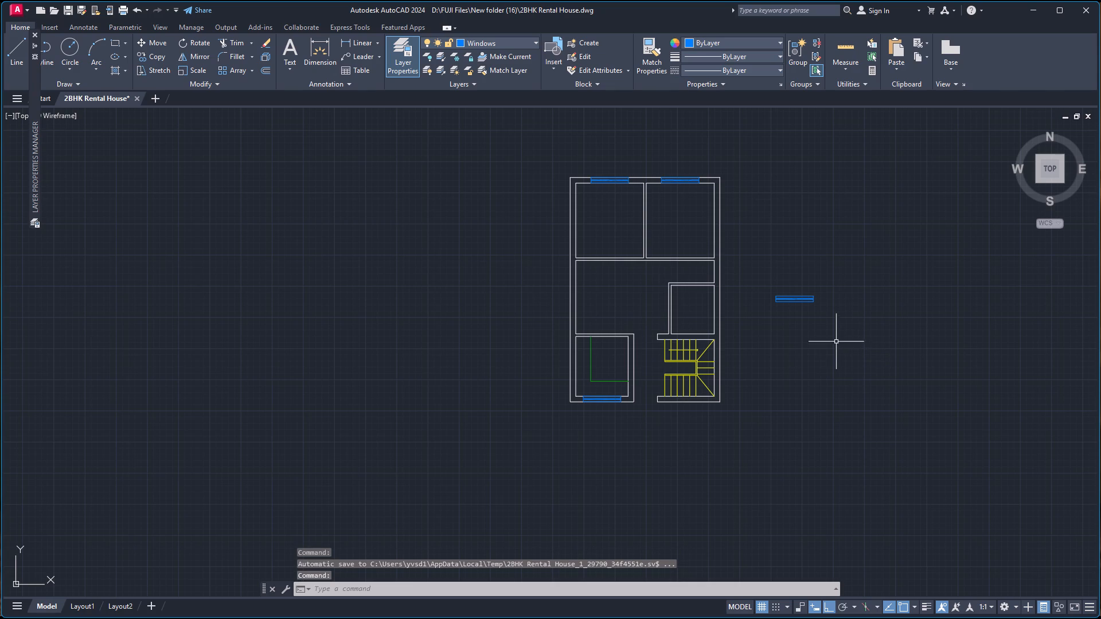
{"action": "scroll", "coordinate": [786, 287], "scroll_direction": "up", "scroll_amount": 4}
{"action": "scroll", "coordinate": [719, 332], "scroll_direction": "down", "scroll_amount": 2}
{"action": "left_click", "coordinate": [718, 318]}
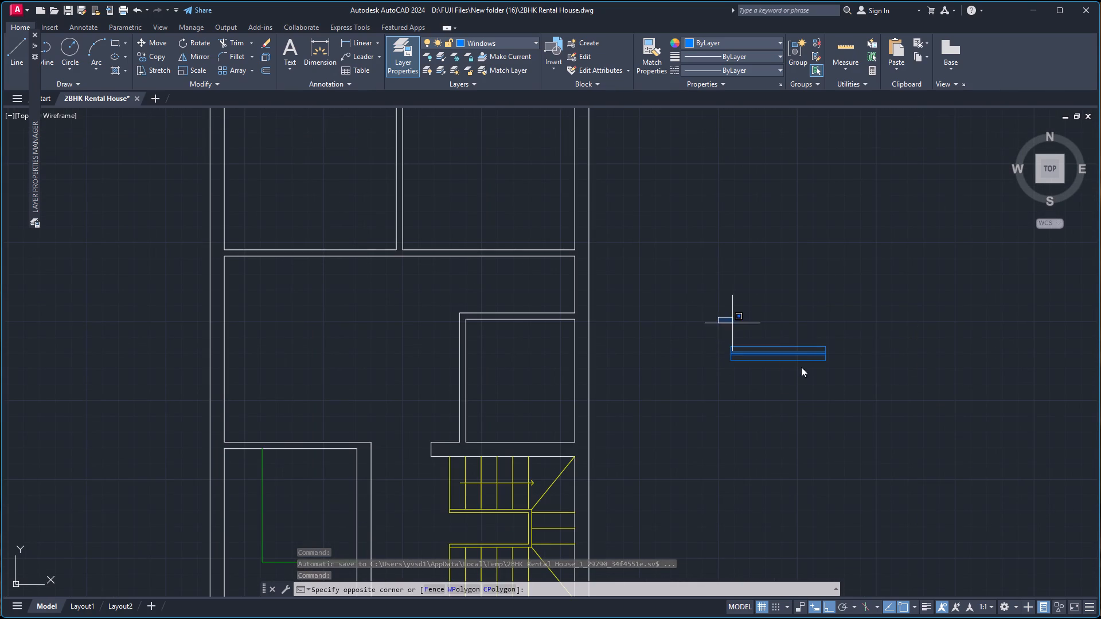
{"action": "left_click", "coordinate": [890, 393]}
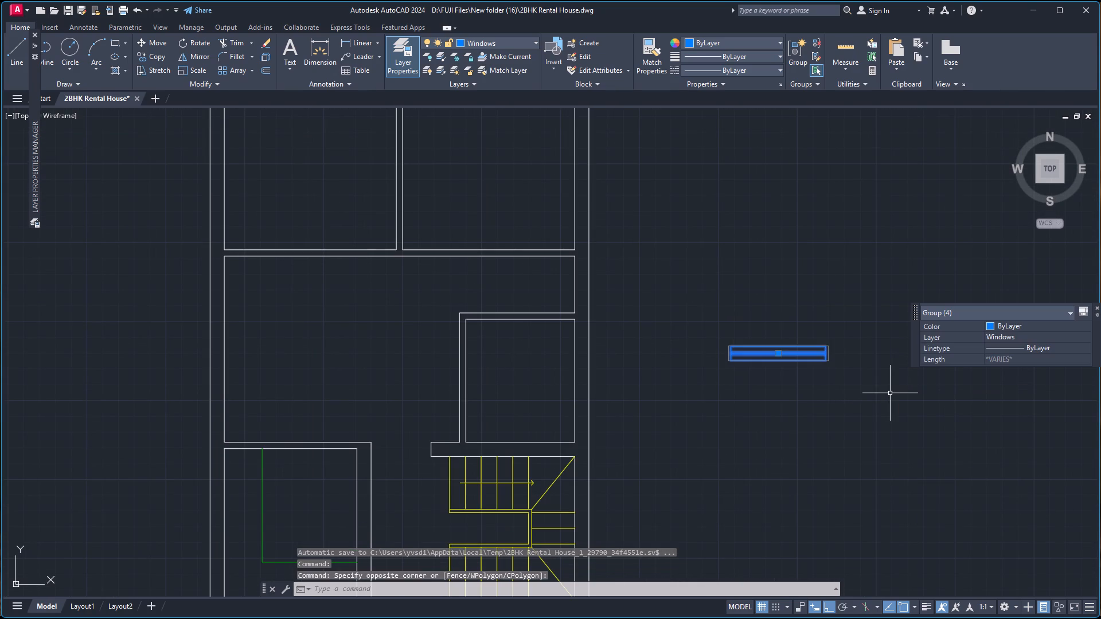
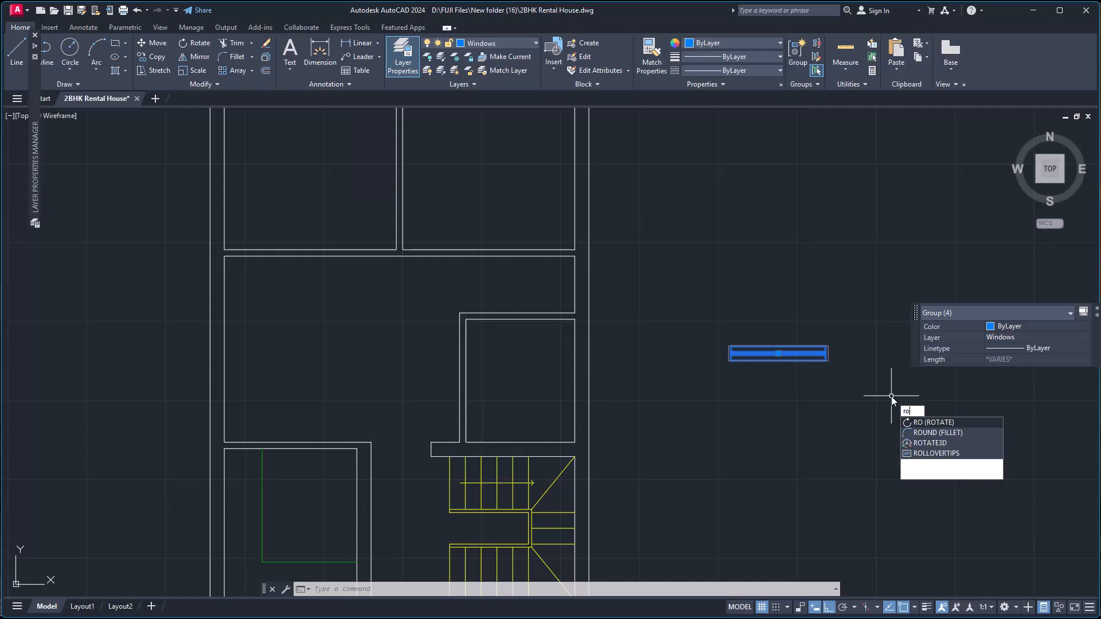
Rotate the original window group 90° about its lower-edge midpoint so it stands vertically.
{"action": "key", "text": "Return"}
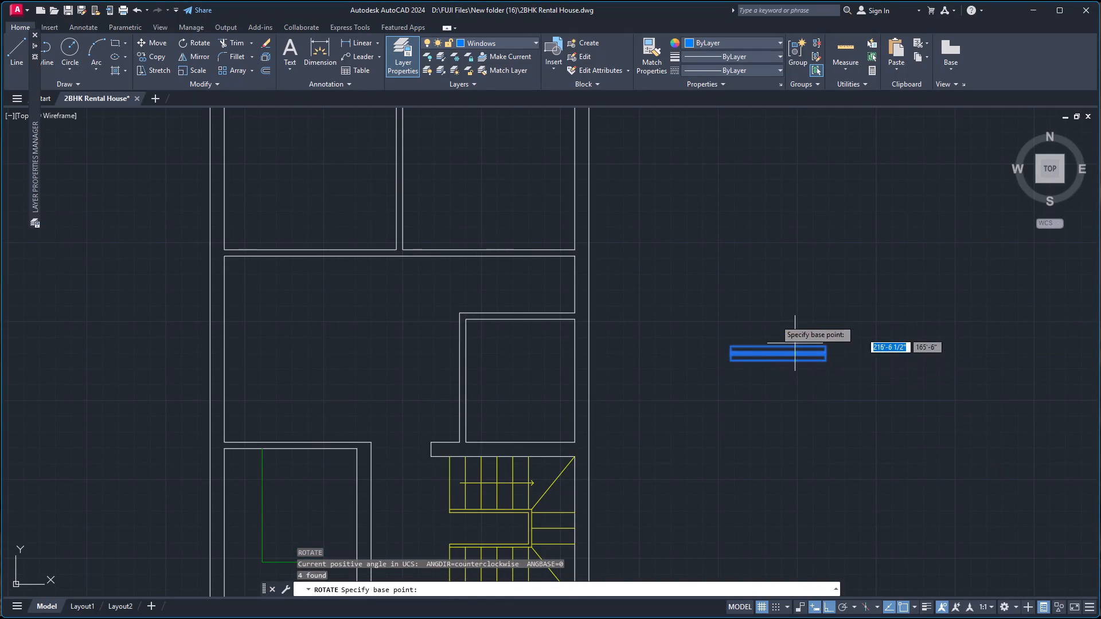
{"action": "left_click", "coordinate": [779, 363]}
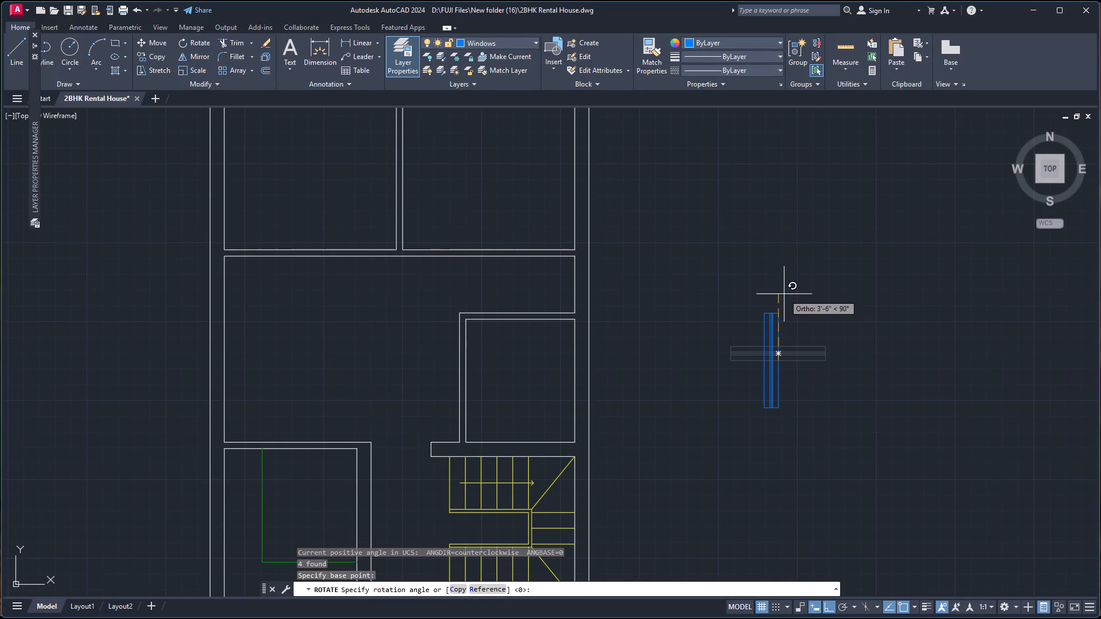
{"action": "left_click", "coordinate": [784, 294]}
Copy the vertical window by its right-edge midpoint into the left outer wall, centred between the upper-left room's two inner corners.
{"action": "scroll", "coordinate": [790, 281], "scroll_direction": "down", "scroll_amount": 4}
{"action": "scroll", "coordinate": [782, 280], "scroll_direction": "up", "scroll_amount": 2}
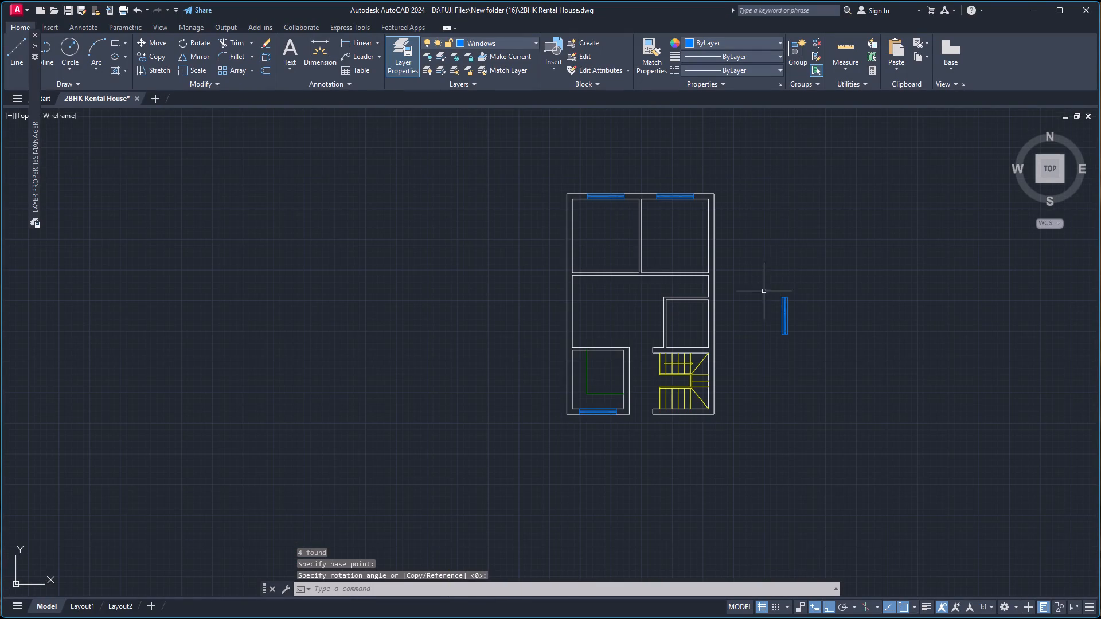
{"action": "left_click", "coordinate": [763, 279]}
{"action": "left_click", "coordinate": [825, 343]}
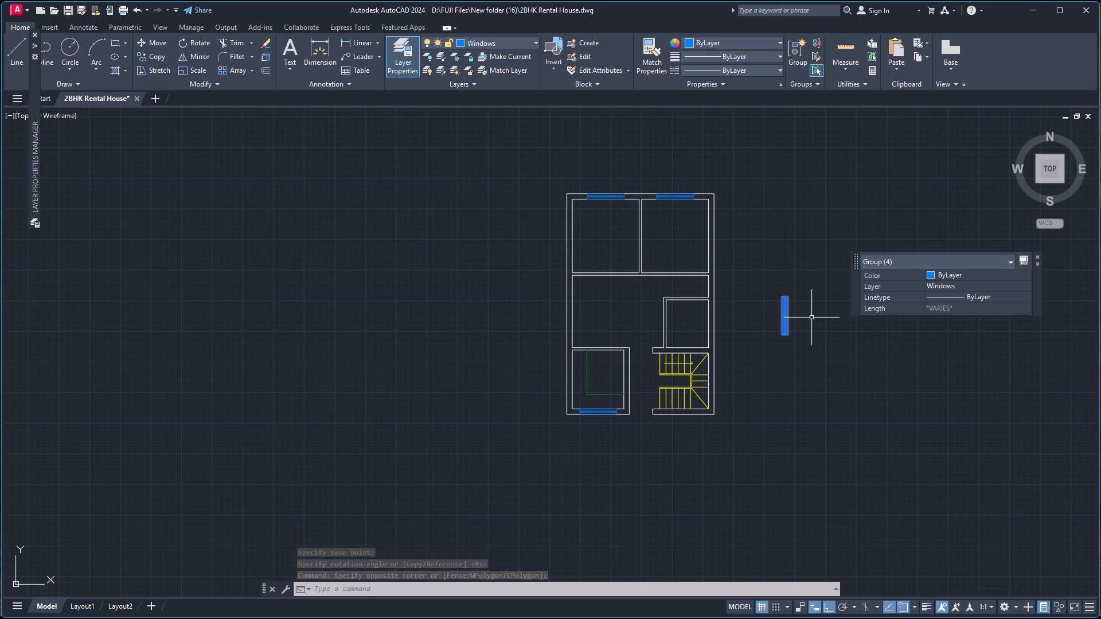
{"action": "type", "text": "co"}
{"action": "key", "text": "Return"}
{"action": "scroll", "coordinate": [784, 328], "scroll_direction": "up", "scroll_amount": 3}
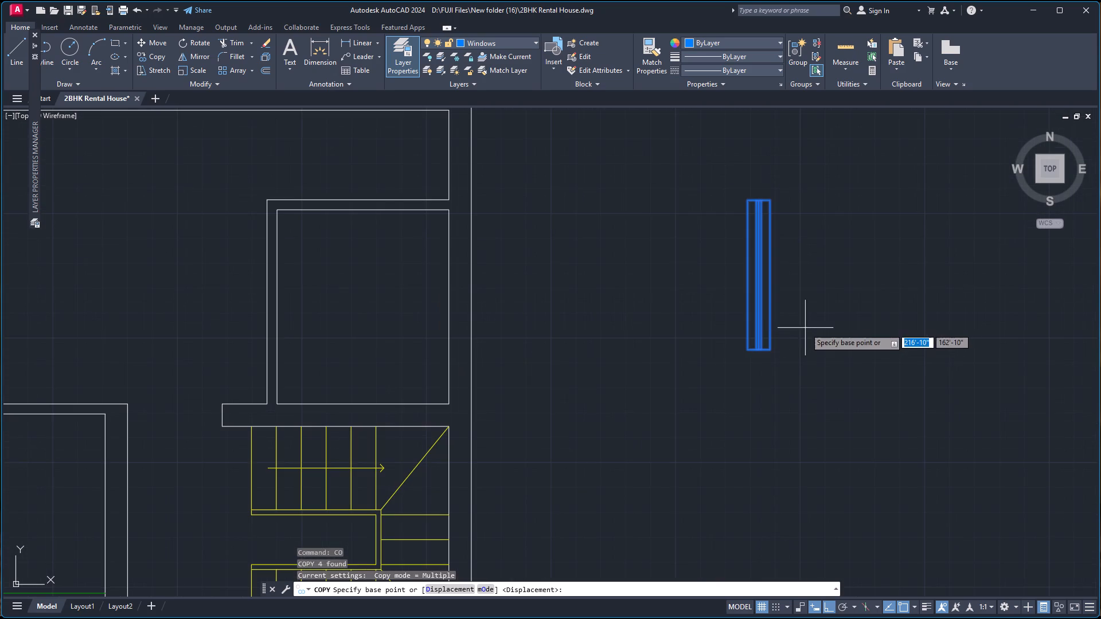
{"action": "left_click", "coordinate": [772, 279]}
{"action": "scroll", "coordinate": [719, 295], "scroll_direction": "down", "scroll_amount": 5}
{"action": "scroll", "coordinate": [550, 244], "scroll_direction": "up", "scroll_amount": 2}
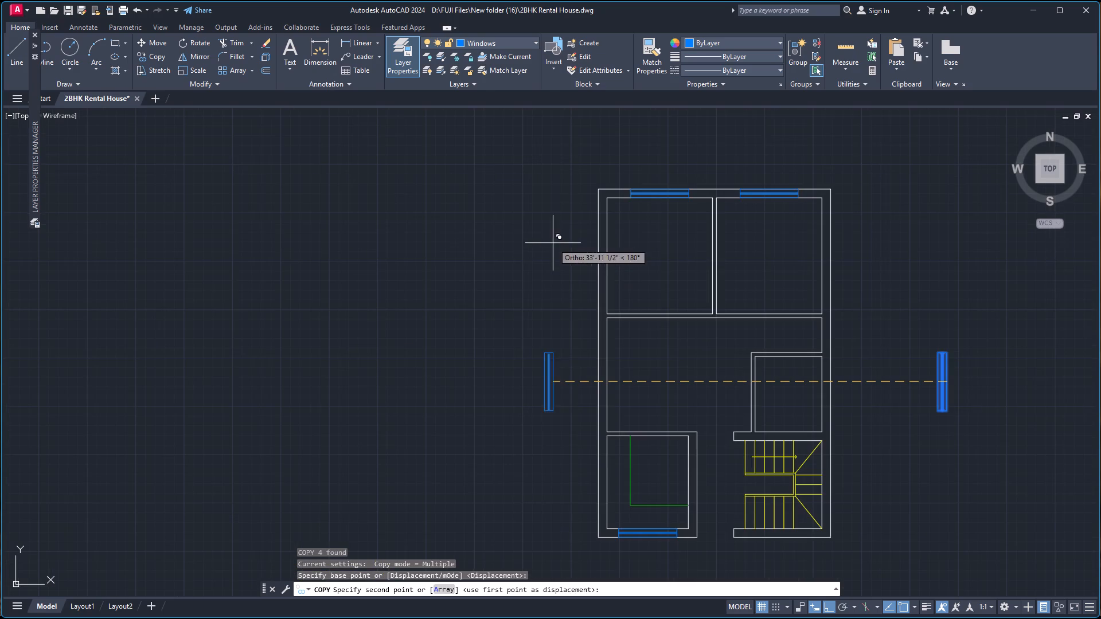
{"action": "right_click", "coordinate": [580, 241]}
{"action": "left_click", "coordinate": [604, 301]}
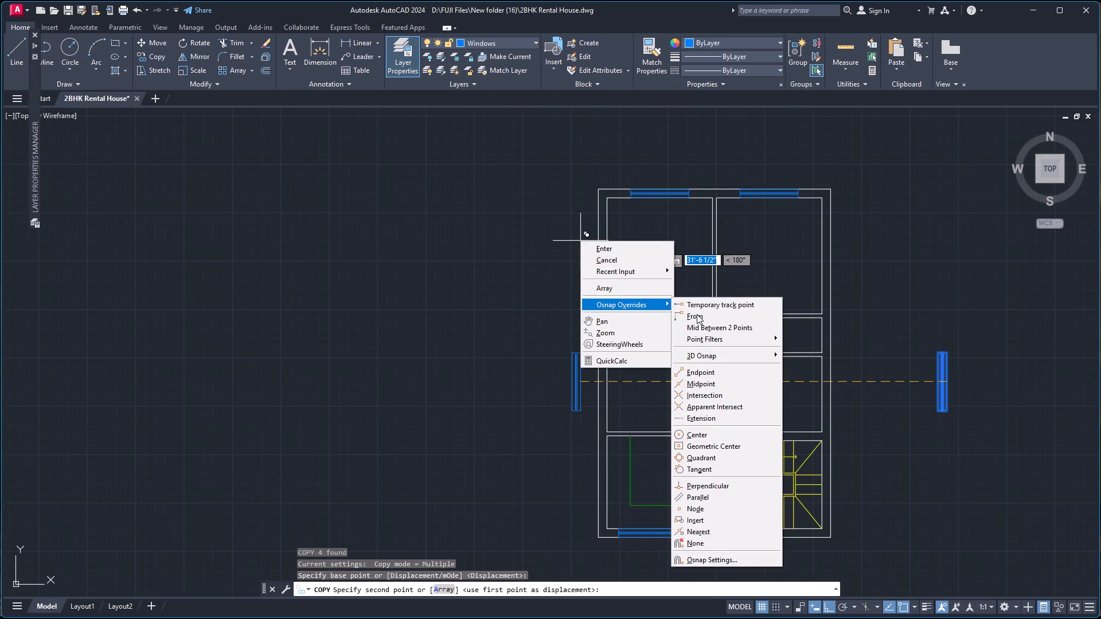
{"action": "left_click", "coordinate": [706, 325]}
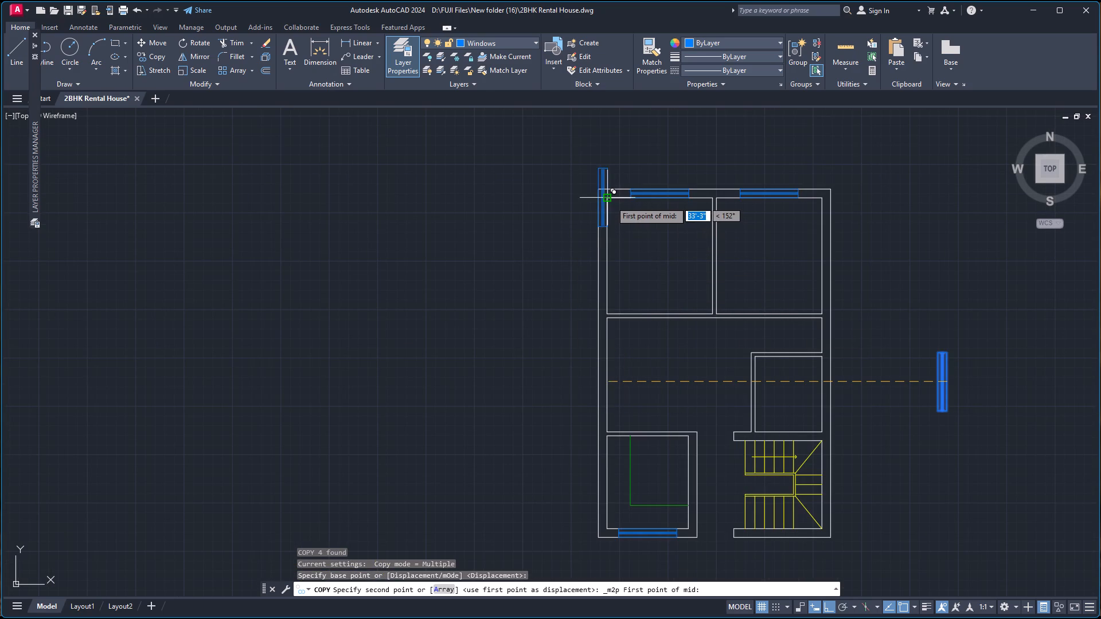
{"action": "left_click", "coordinate": [610, 201]}
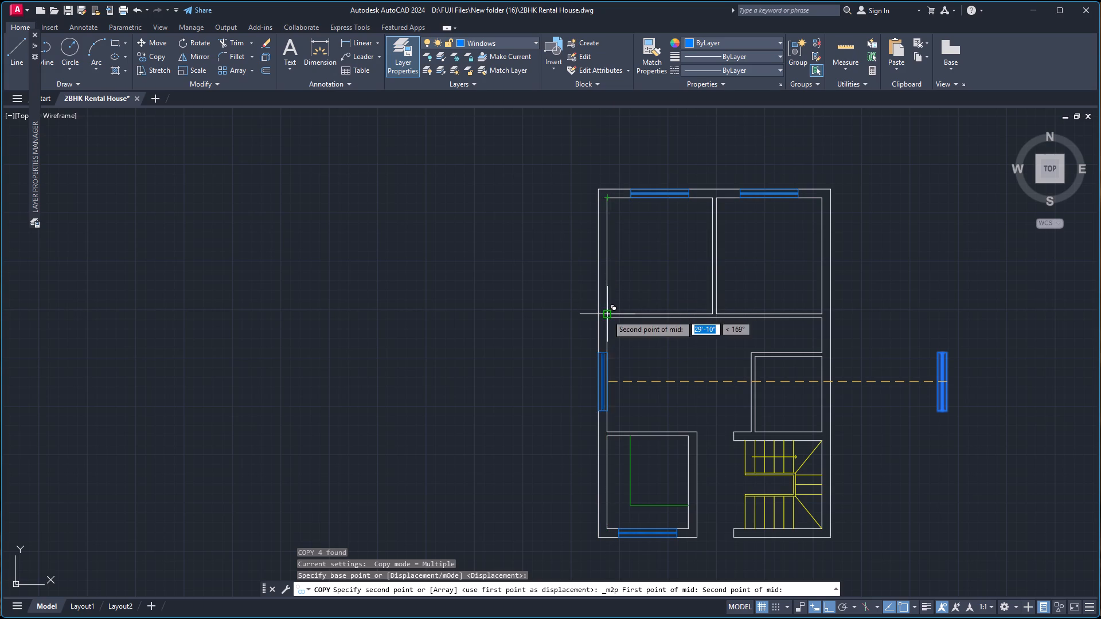
{"action": "left_click", "coordinate": [607, 315]}
Place another vertical window copy in the left outer wall, centred between the middle room's two inner corners.
{"action": "right_click", "coordinate": [627, 359]}
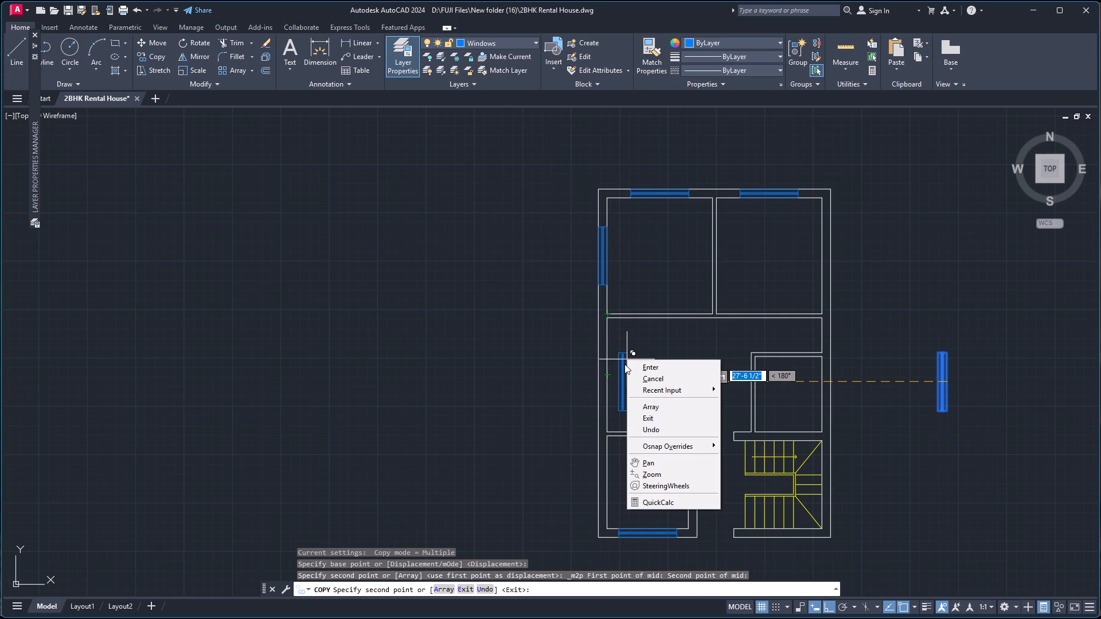
{"action": "left_click", "coordinate": [655, 446]}
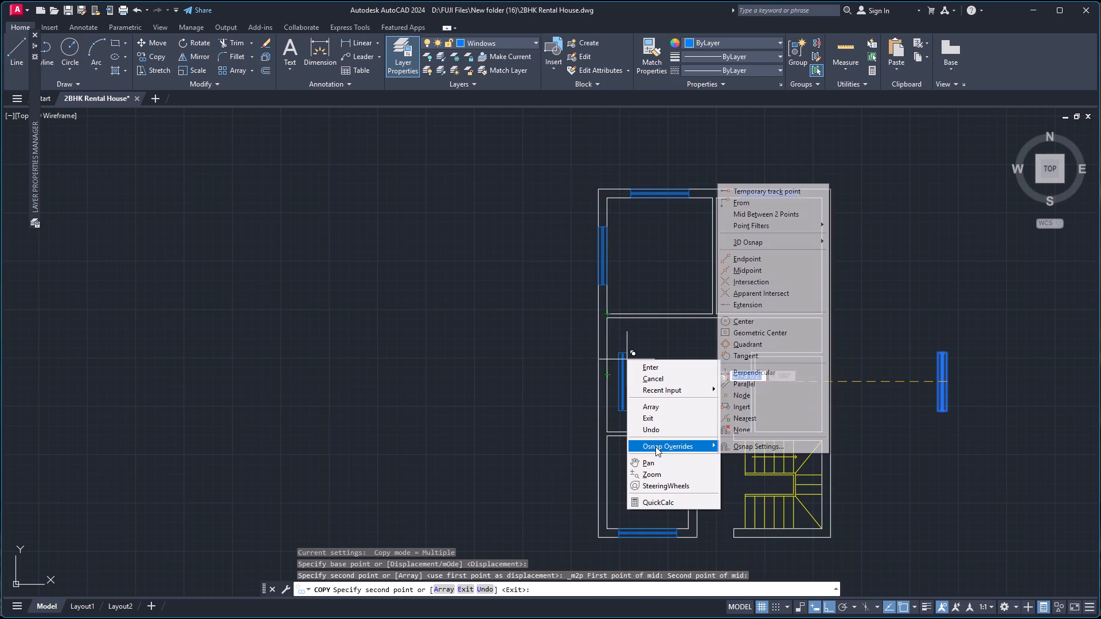
{"action": "left_click", "coordinate": [771, 214]}
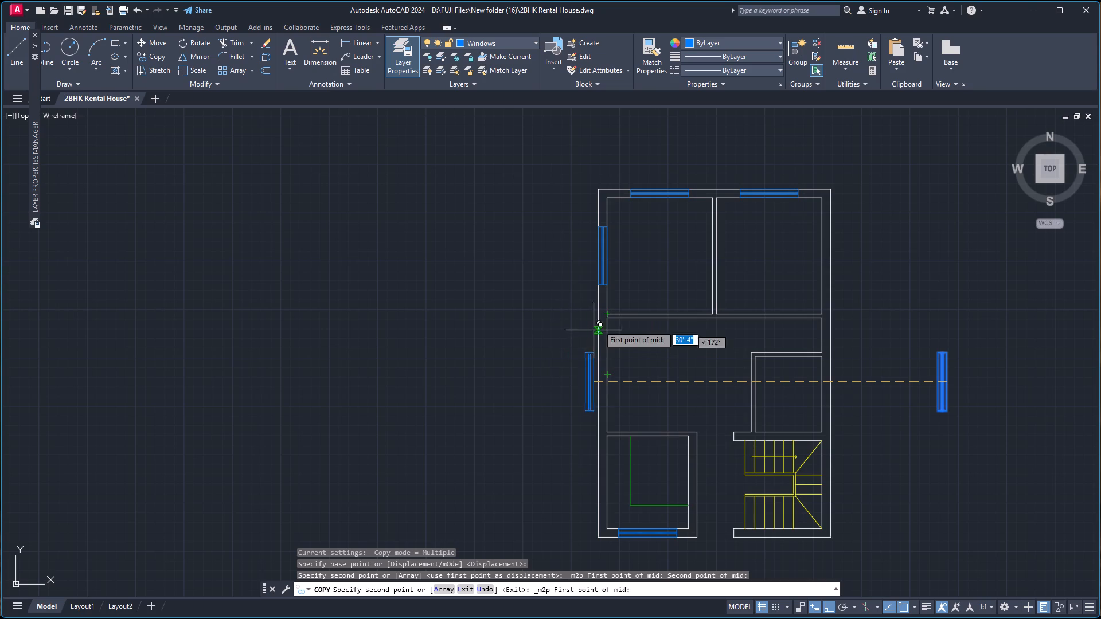
{"action": "left_click", "coordinate": [608, 316]}
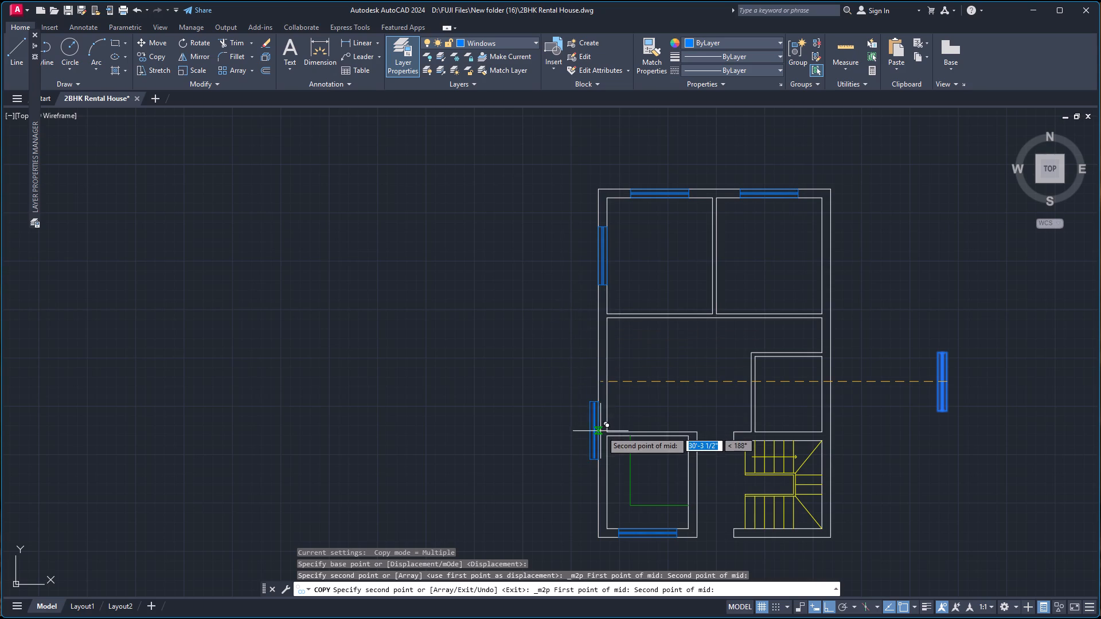
{"action": "left_click", "coordinate": [610, 430]}
Place a third vertical window copy in the left outer wall, centred between the lower-left room's two inner corners.
{"action": "right_click", "coordinate": [639, 371]}
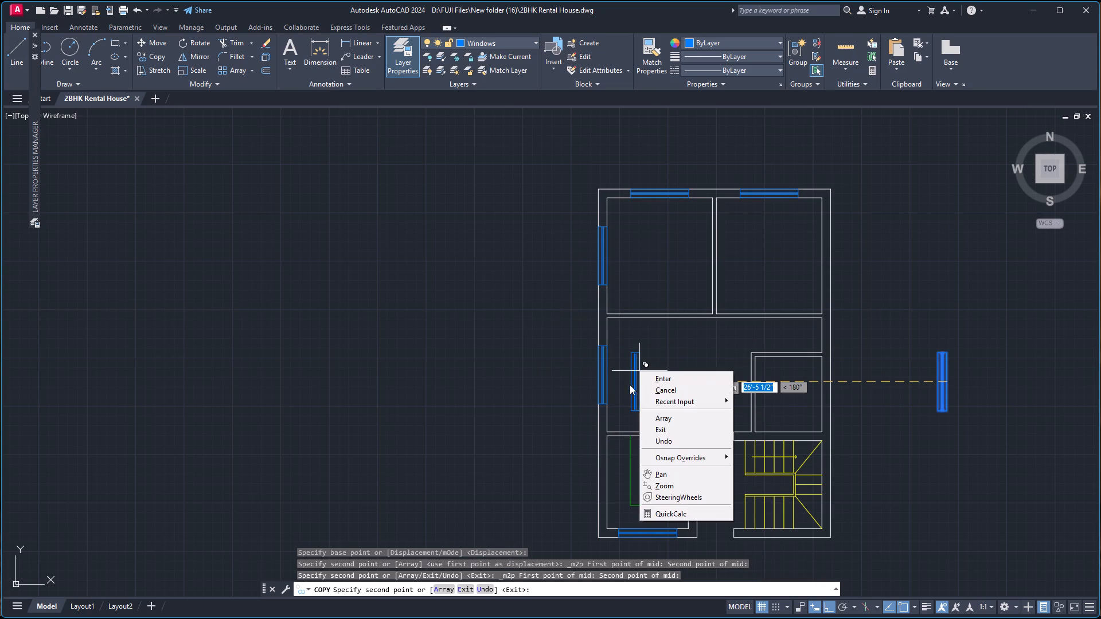
{"action": "left_click", "coordinate": [670, 455]}
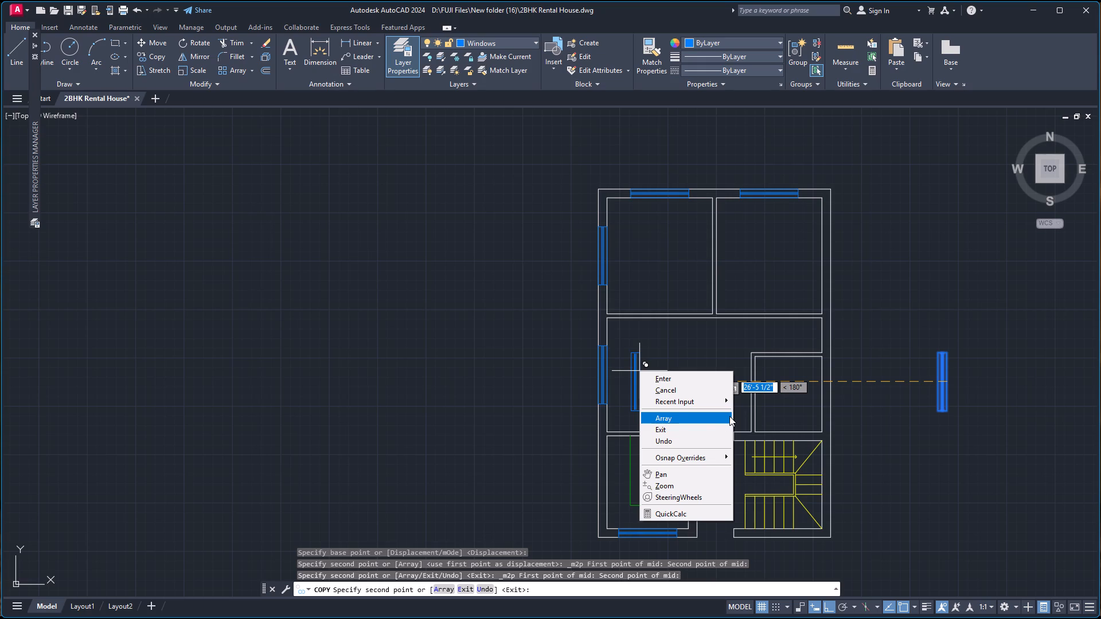
{"action": "left_click", "coordinate": [706, 455]}
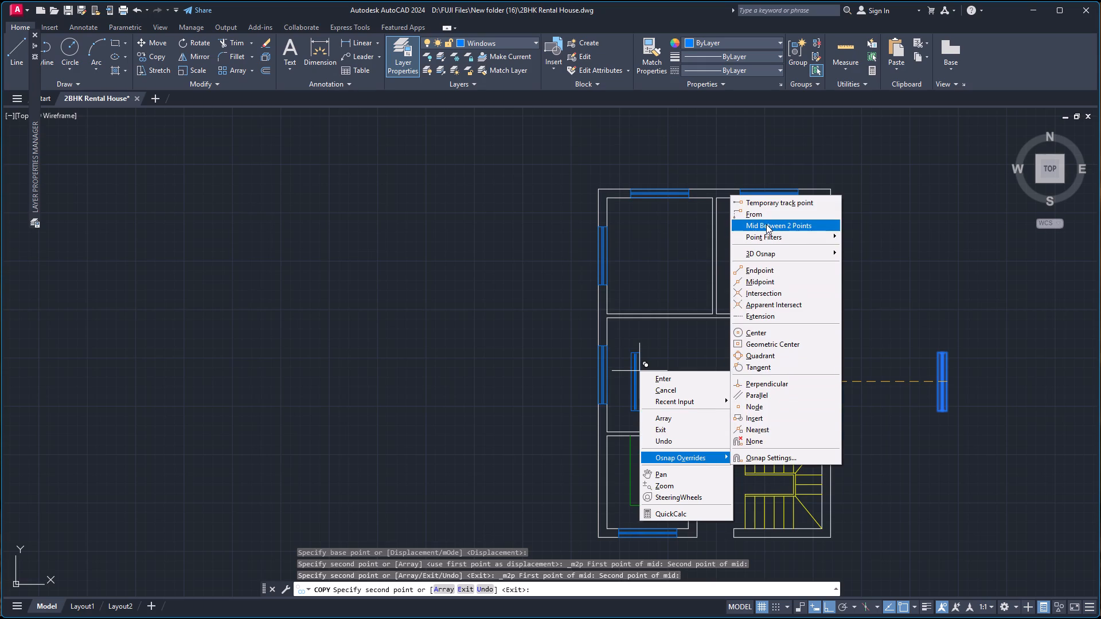
{"action": "left_click", "coordinate": [770, 224]}
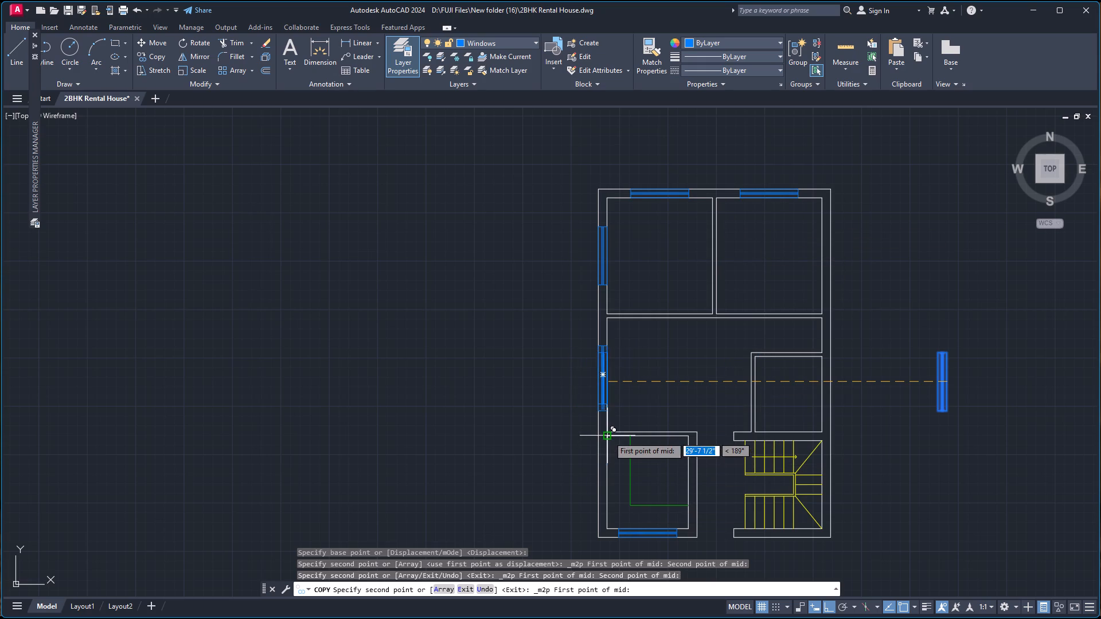
{"action": "left_click", "coordinate": [607, 436]}
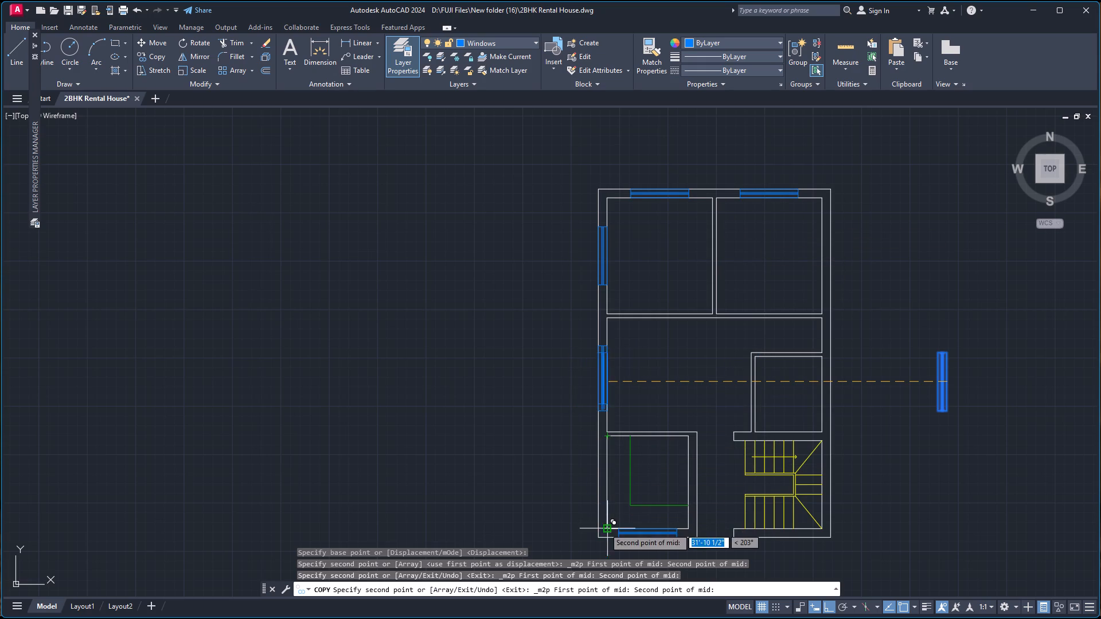
{"action": "left_click", "coordinate": [604, 528]}
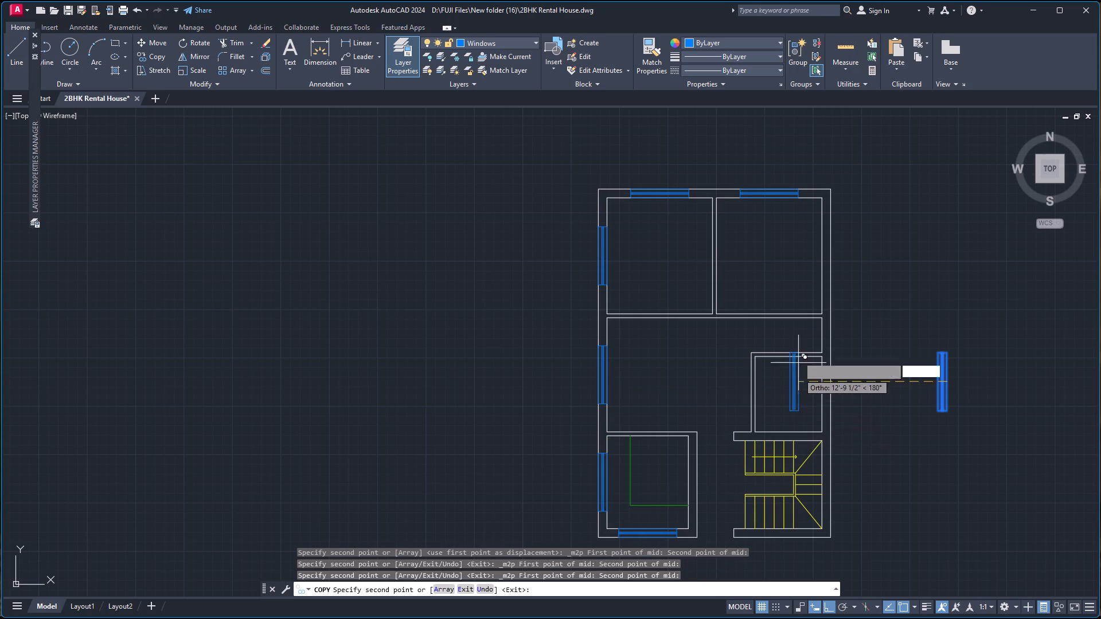
Copy the window into the upper-right room's right outer wall, midway between the outer top corner and the partition's lower-face level, and finish copying.
{"action": "right_click", "coordinate": [854, 277]}
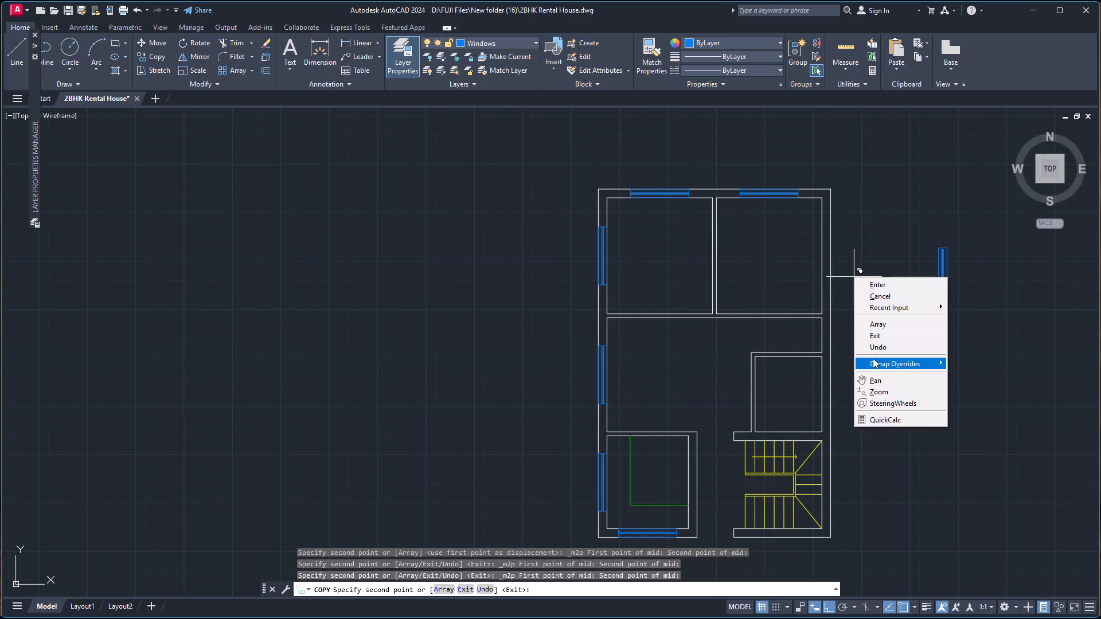
{"action": "left_click", "coordinate": [873, 361]}
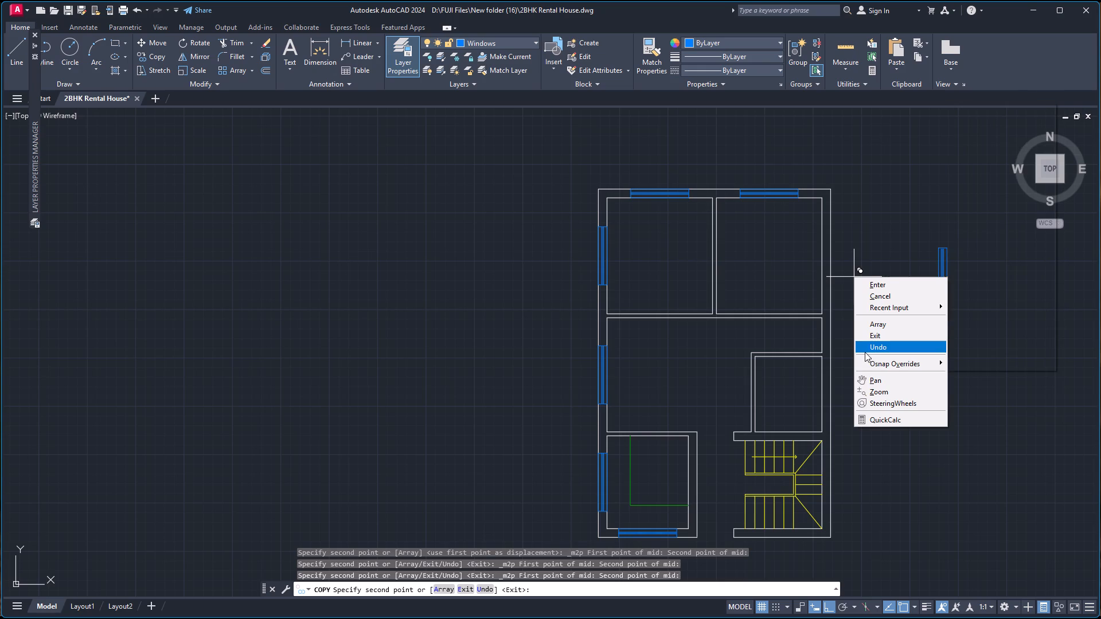
{"action": "left_click", "coordinate": [888, 362]}
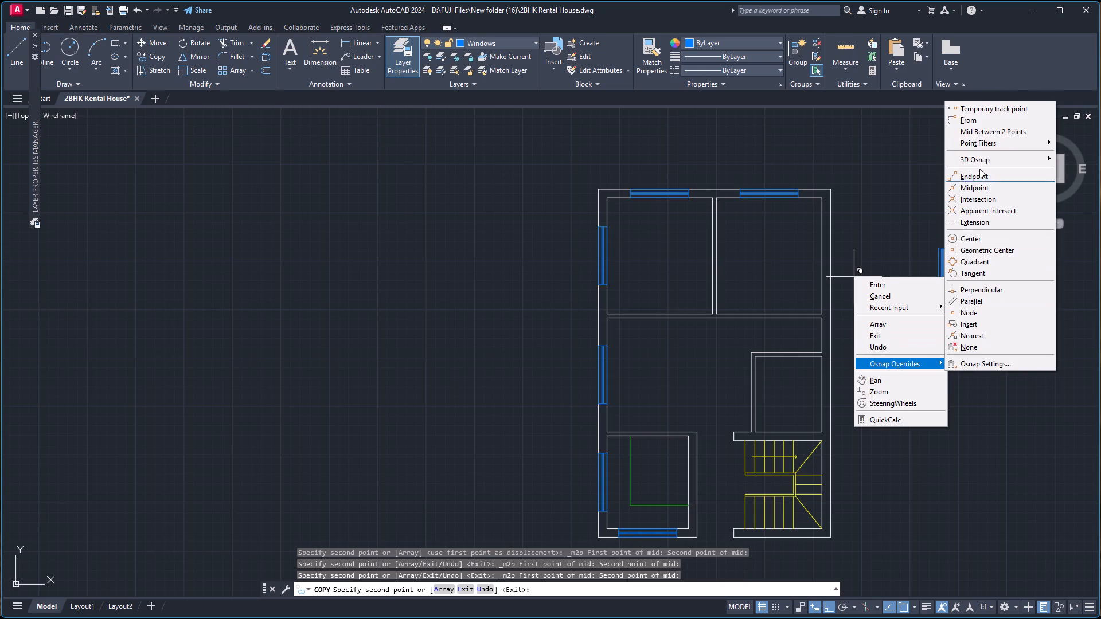
{"action": "left_click", "coordinate": [995, 133]}
{"action": "scroll", "coordinate": [850, 198], "scroll_direction": "up", "scroll_amount": 4}
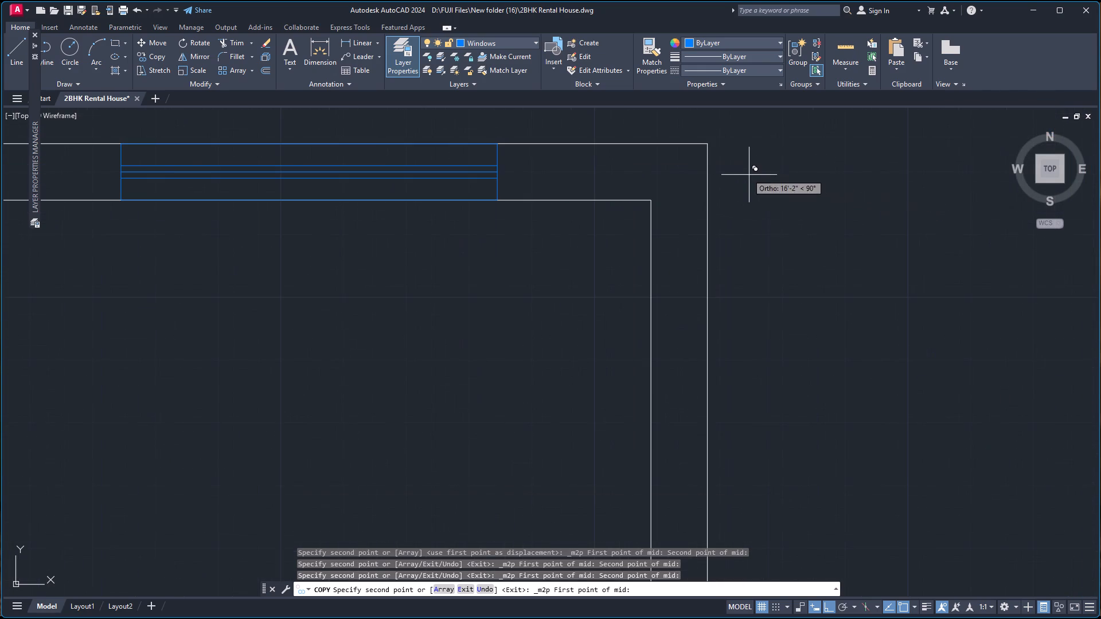
{"action": "left_click", "coordinate": [705, 143]}
{"action": "scroll", "coordinate": [714, 239], "scroll_direction": "down", "scroll_amount": 5}
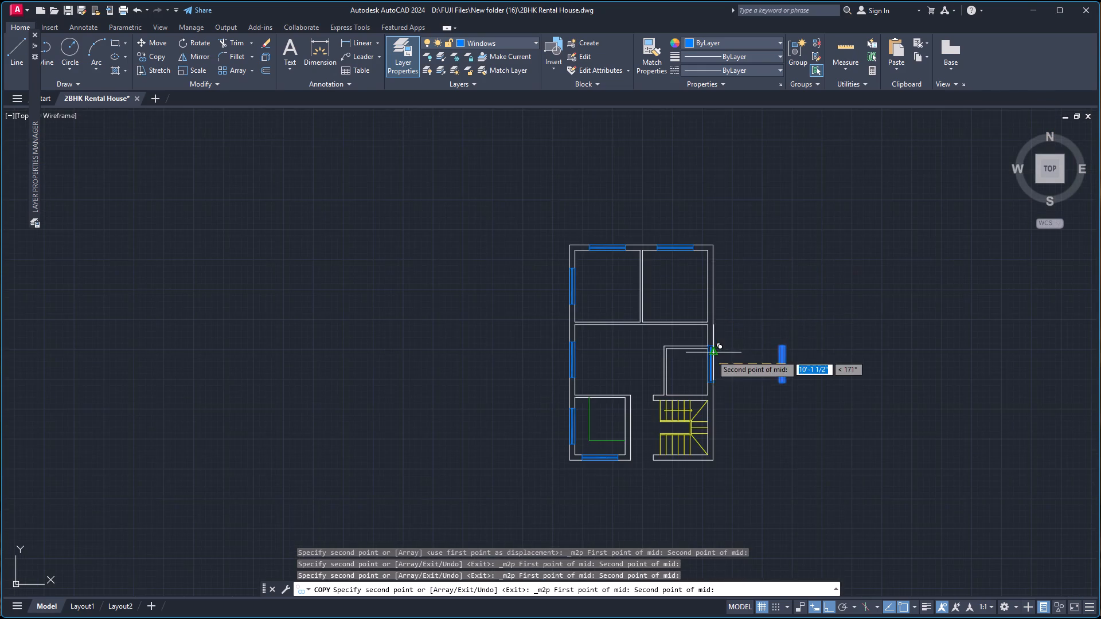
{"action": "scroll", "coordinate": [712, 355], "scroll_direction": "up", "scroll_amount": 3}
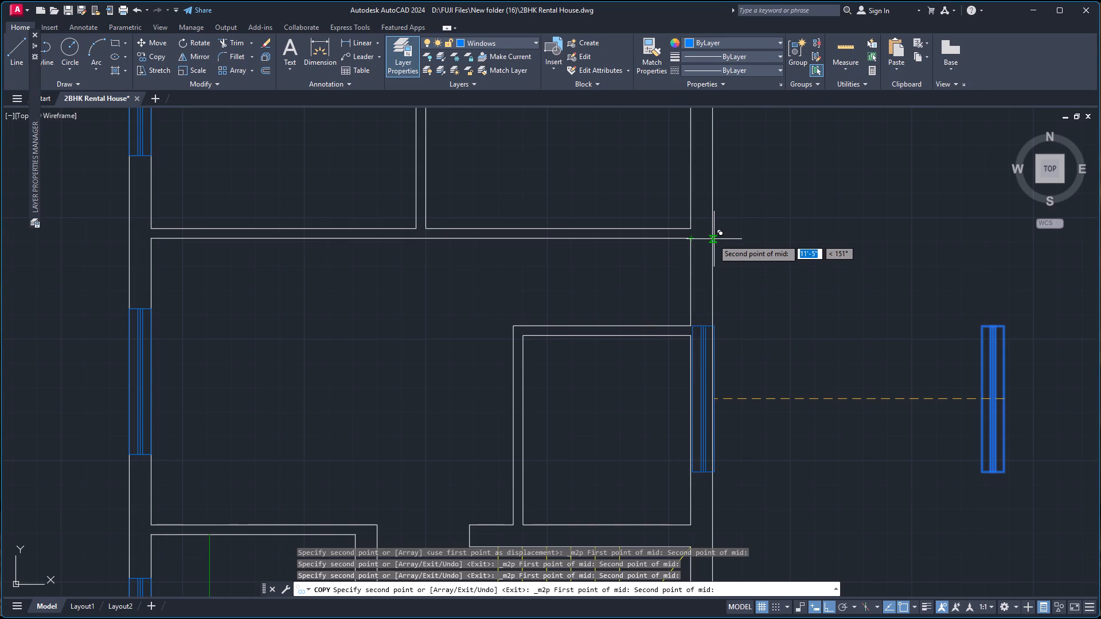
{"action": "scroll", "coordinate": [692, 238], "scroll_direction": "up", "scroll_amount": 4}
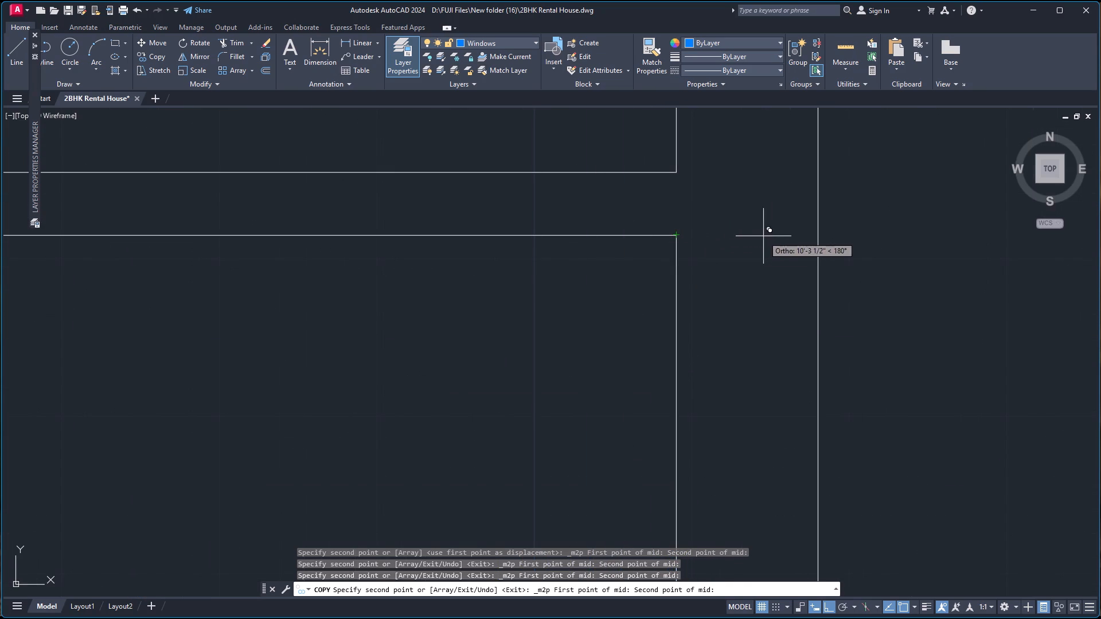
{"action": "left_click", "coordinate": [817, 236]}
{"action": "scroll", "coordinate": [799, 225], "scroll_direction": "down", "scroll_amount": 6}
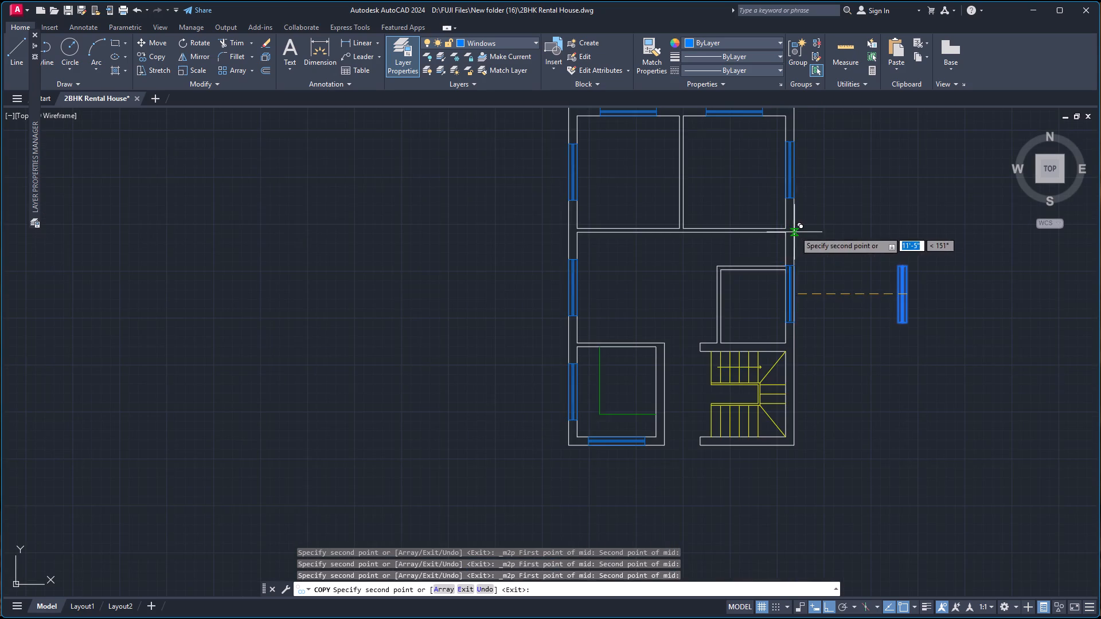
{"action": "scroll", "coordinate": [809, 222], "scroll_direction": "down", "scroll_amount": 1}
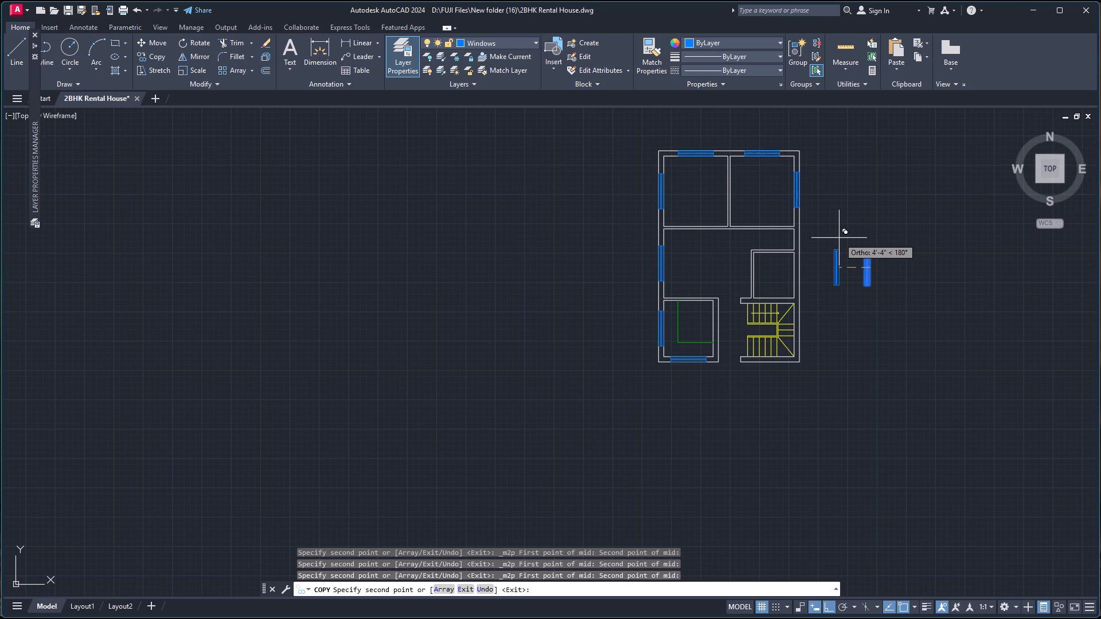
{"action": "key", "text": "space"}
Draw a horizontal line across the loose window symbol, 3 inches above its bottom edge.
{"action": "scroll", "coordinate": [874, 248], "scroll_direction": "up", "scroll_amount": 4}
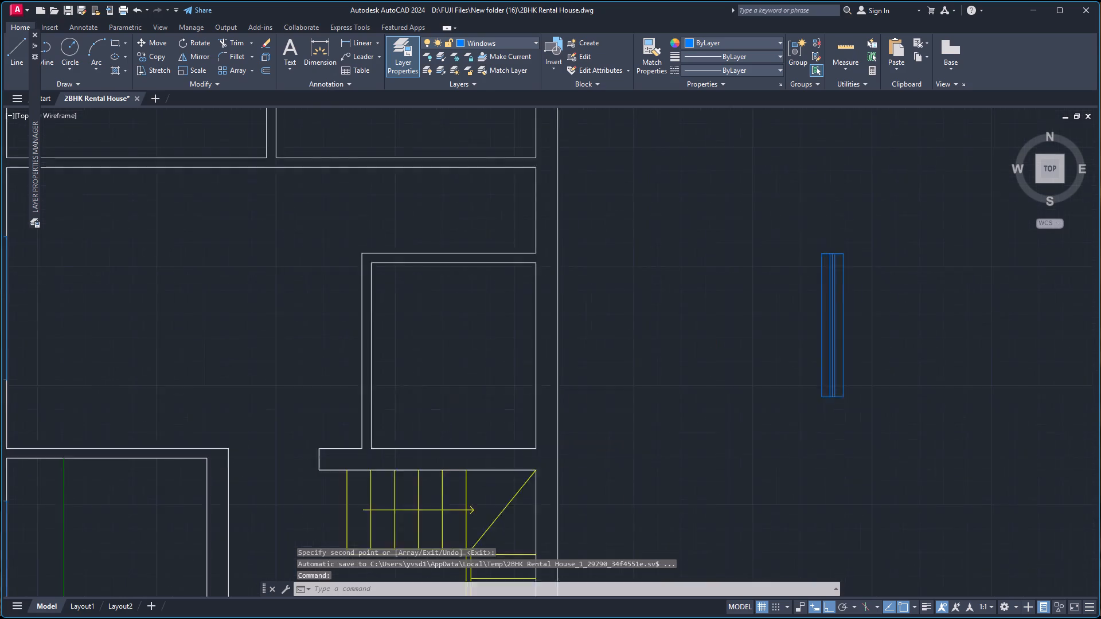
{"action": "scroll", "coordinate": [837, 398], "scroll_direction": "up", "scroll_amount": 1}
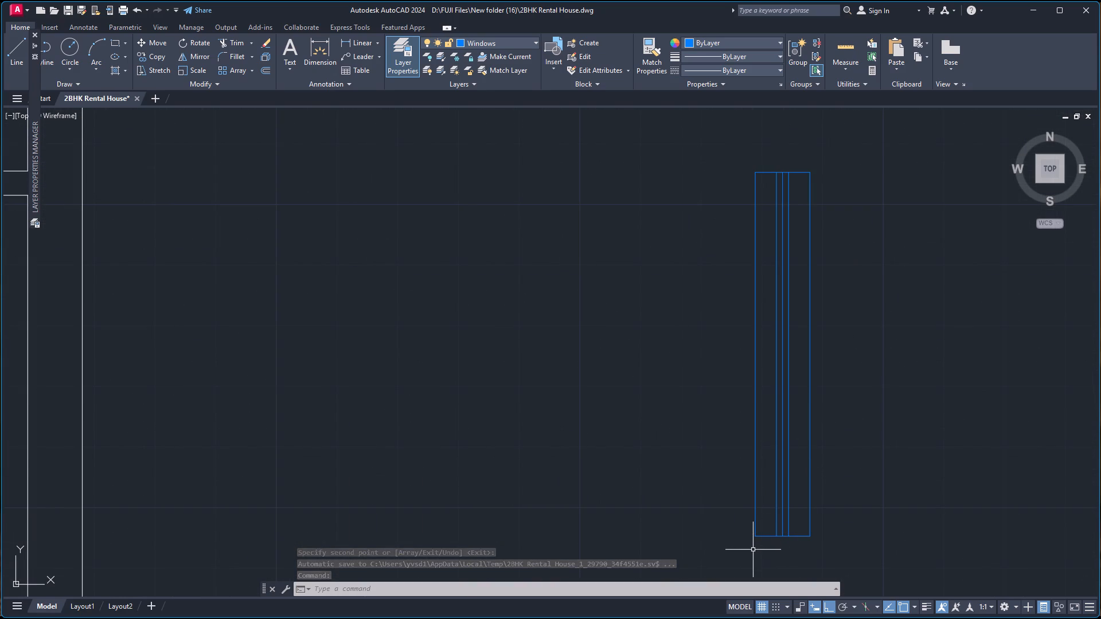
{"action": "key", "text": "l"}
{"action": "key", "text": "Return"}
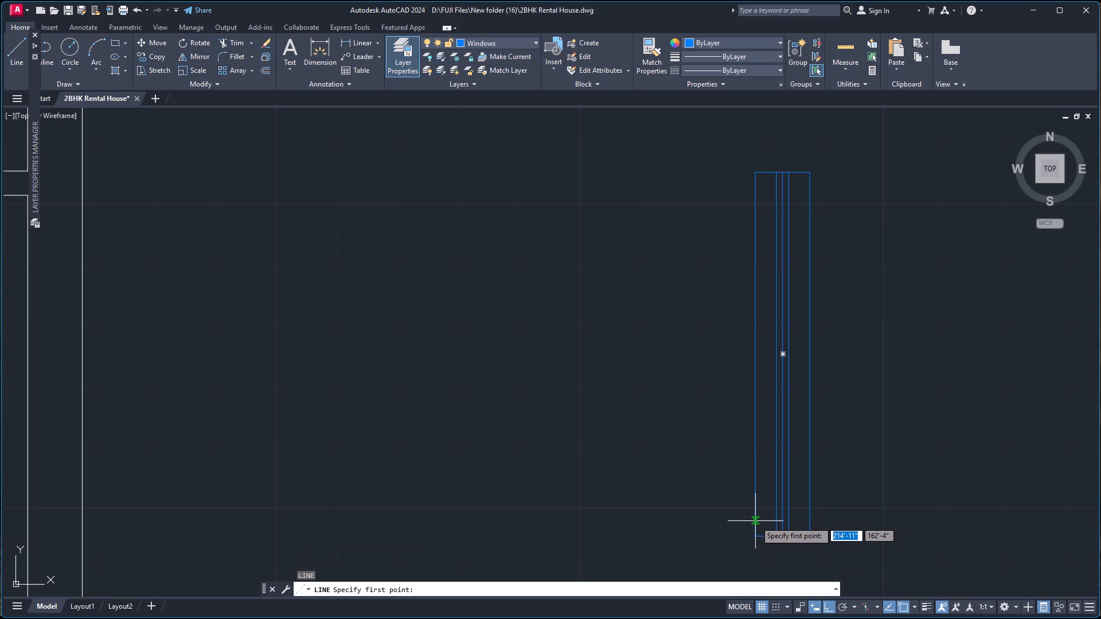
{"action": "key", "text": "t"}
{"action": "key", "text": "k"}
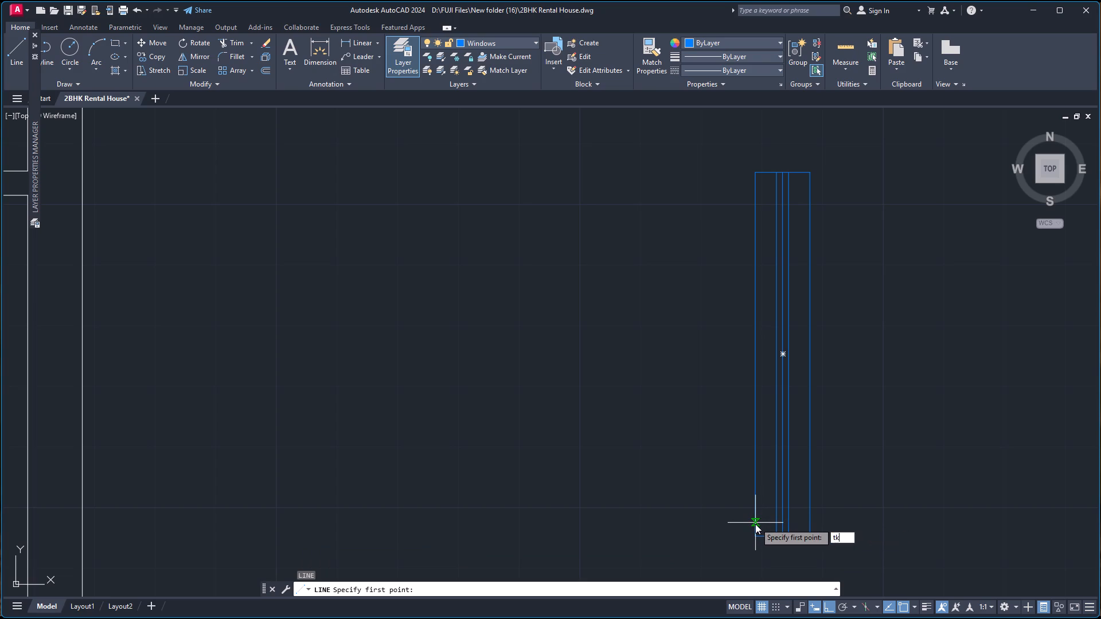
{"action": "key", "text": "Return"}
{"action": "left_click", "coordinate": [756, 536]}
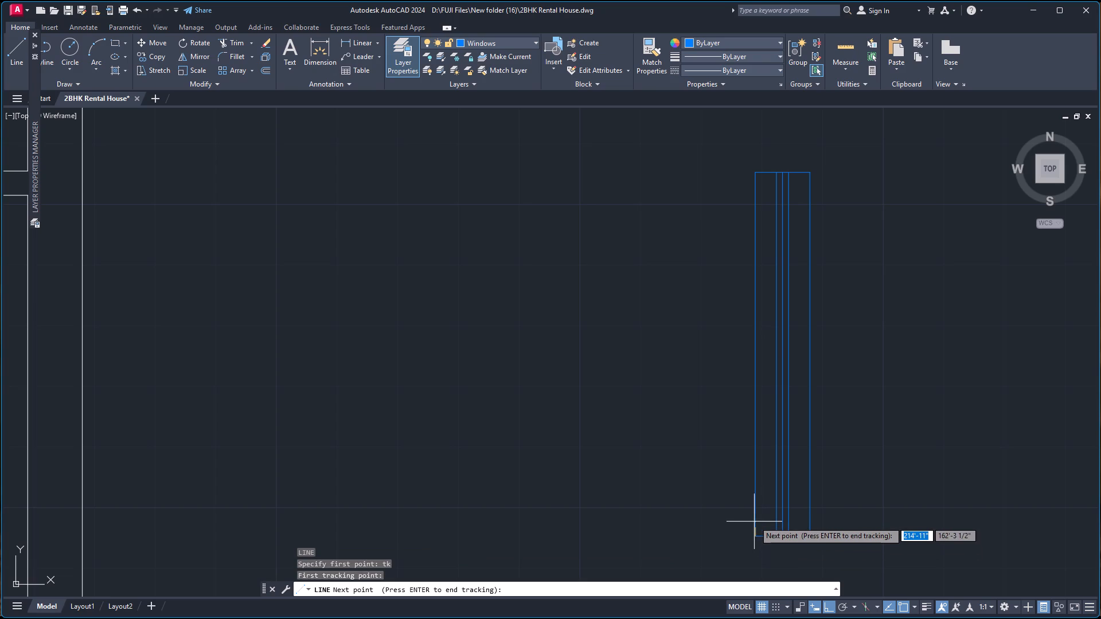
{"action": "key", "text": "1"}
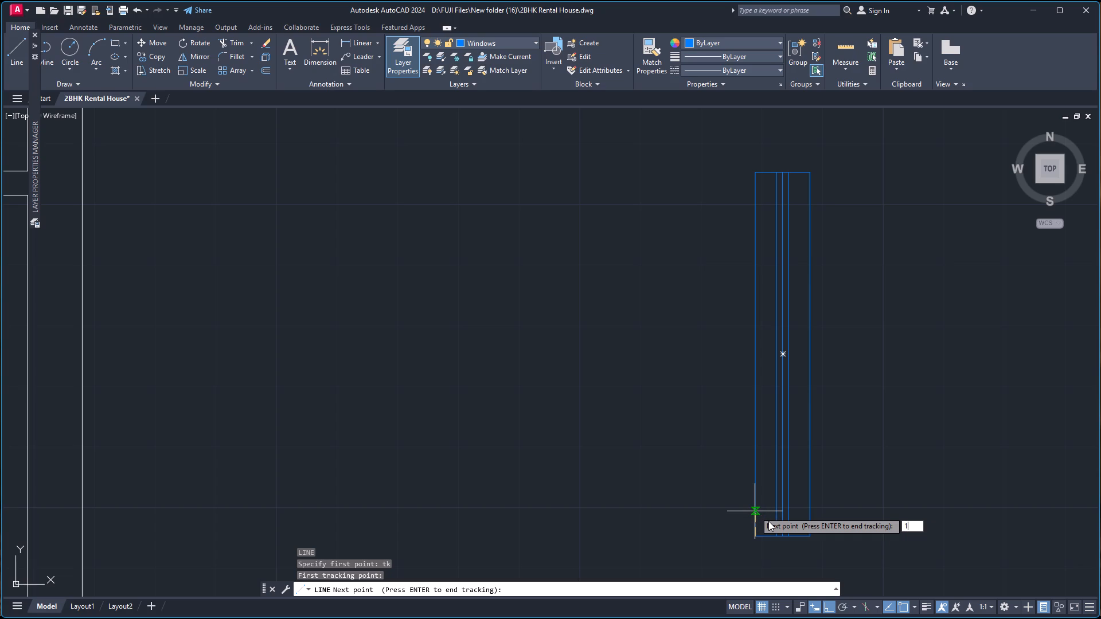
{"action": "key", "text": "BackSpace"}
{"action": "key", "text": "3"}
{"action": "key", "text": "Return"}
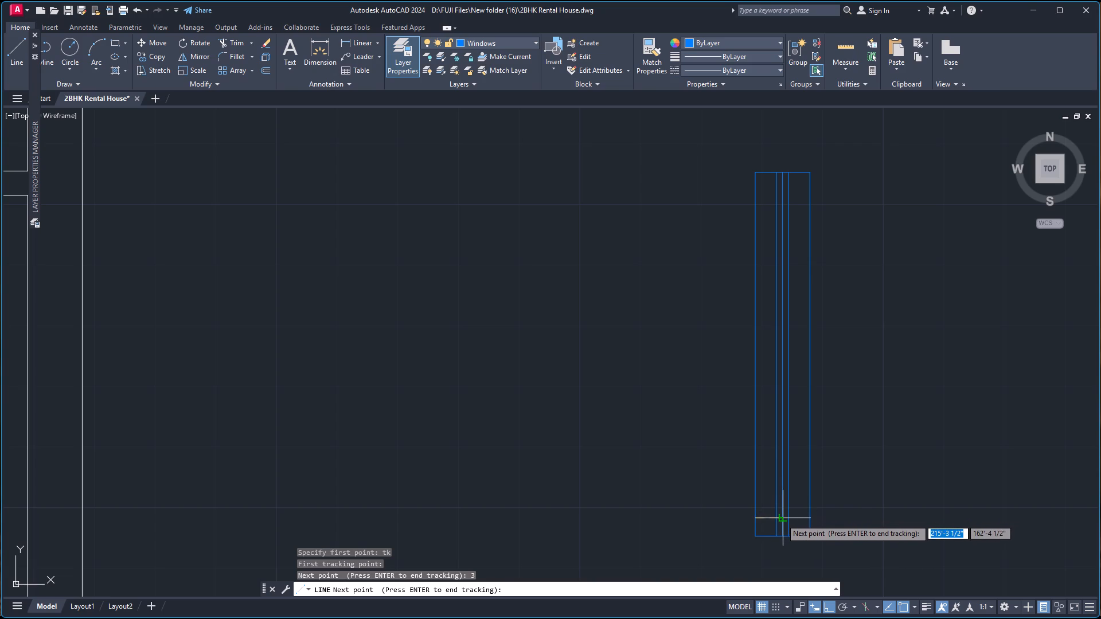
{"action": "key", "text": "Return"}
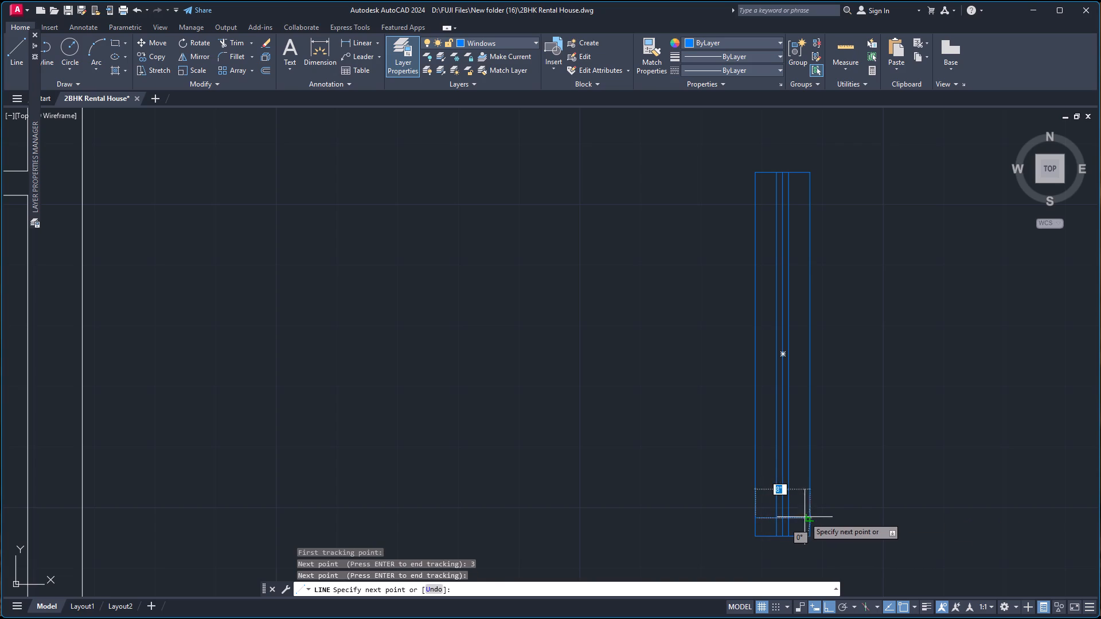
{"action": "left_click", "coordinate": [810, 519]}
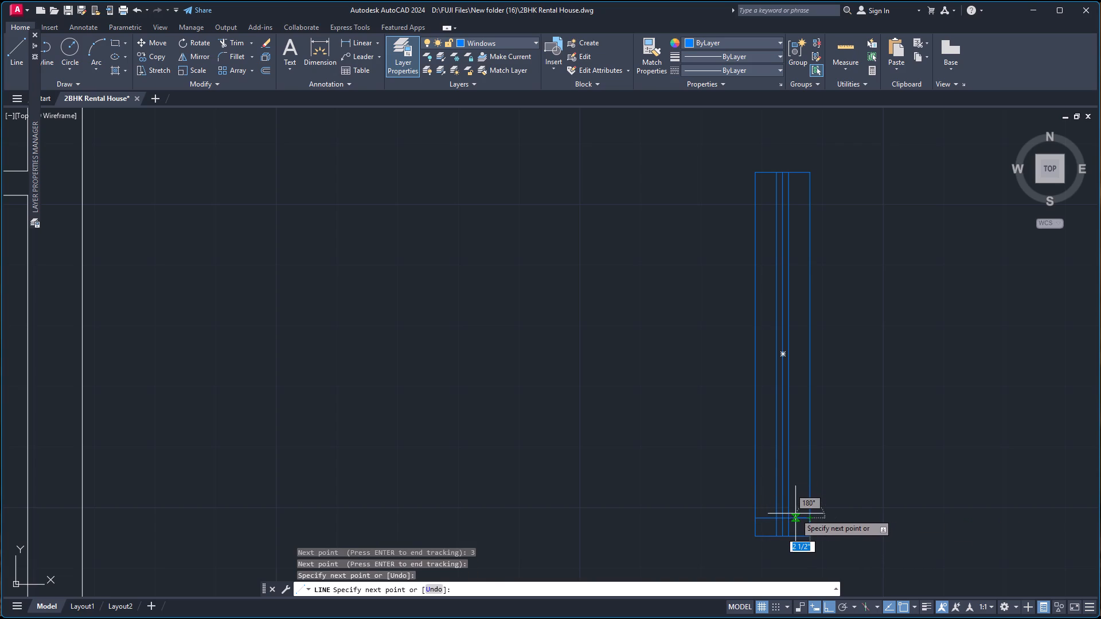
{"action": "key", "text": "space"}
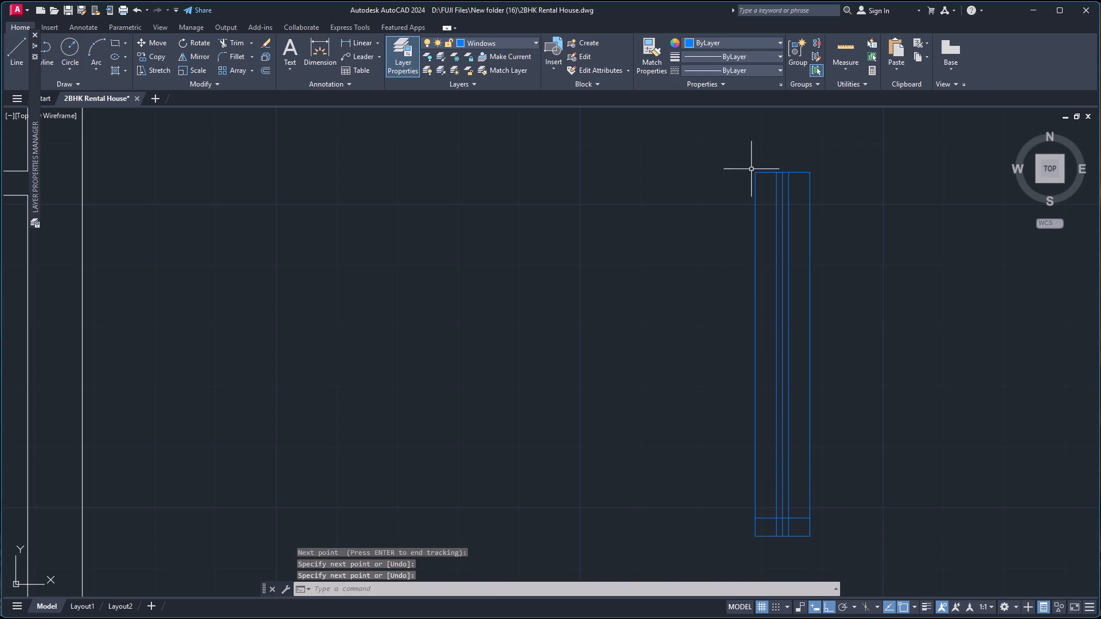
Draw a matching horizontal line across the loose window symbol, 3 inches below its top edge.
{"action": "key", "text": "l"}
{"action": "key", "text": "Return"}
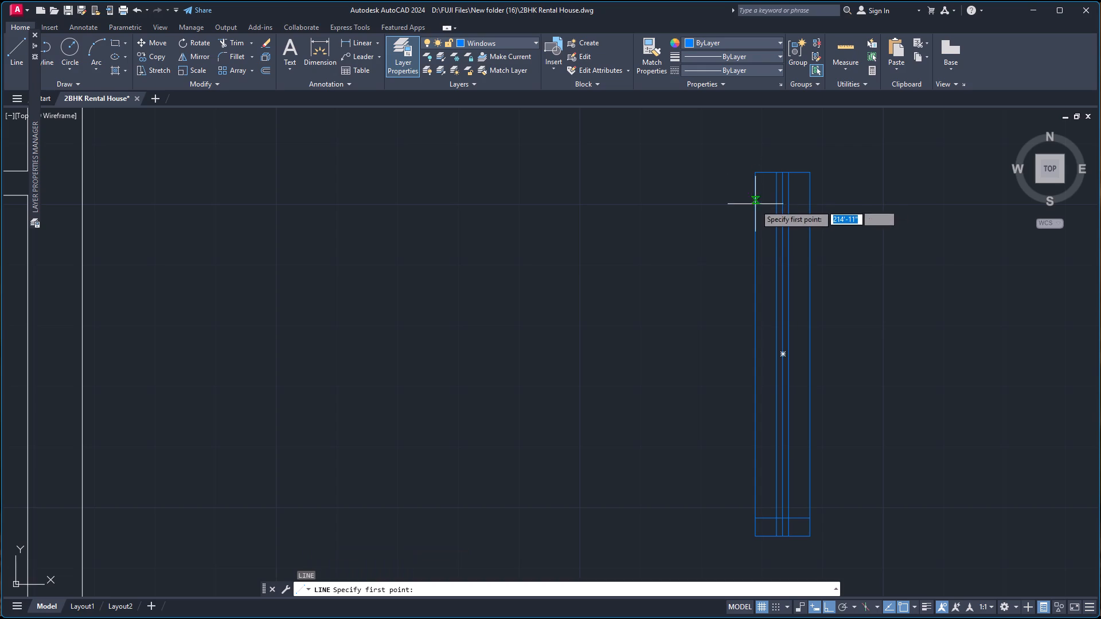
{"action": "key", "text": "t"}
{"action": "key", "text": "k"}
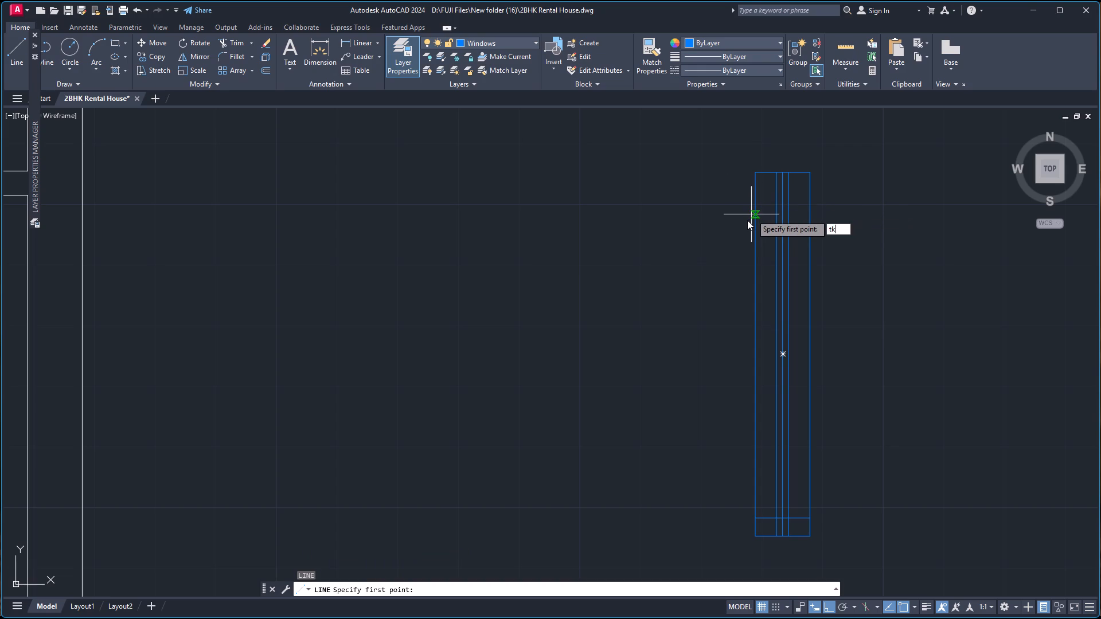
{"action": "key", "text": "Return"}
{"action": "left_click", "coordinate": [753, 175]}
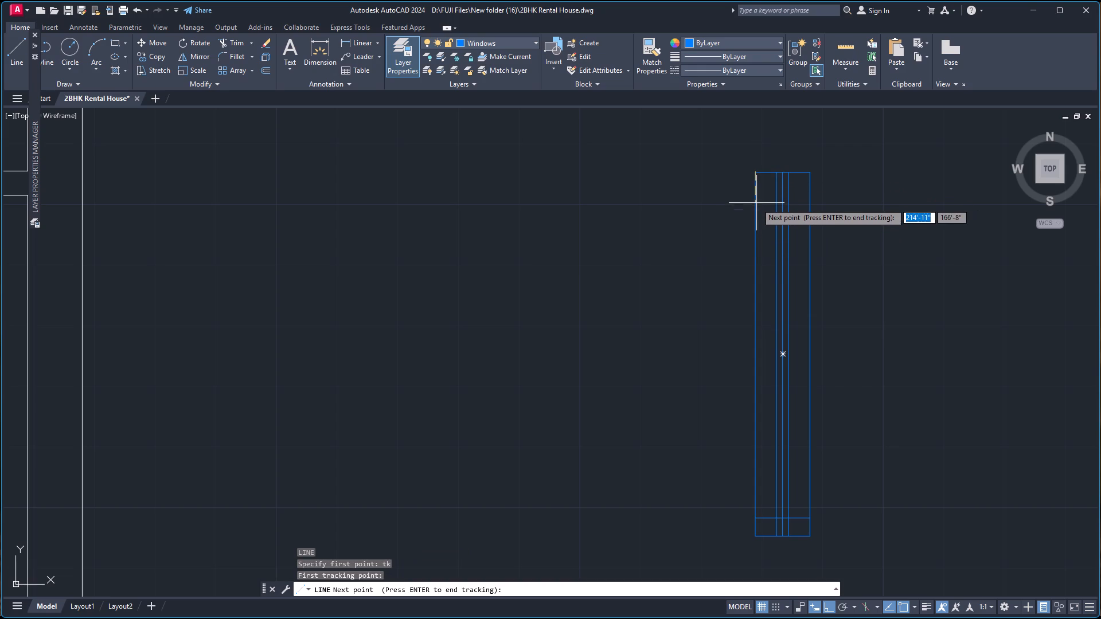
{"action": "key", "text": "3"}
{"action": "key", "text": "Return"}
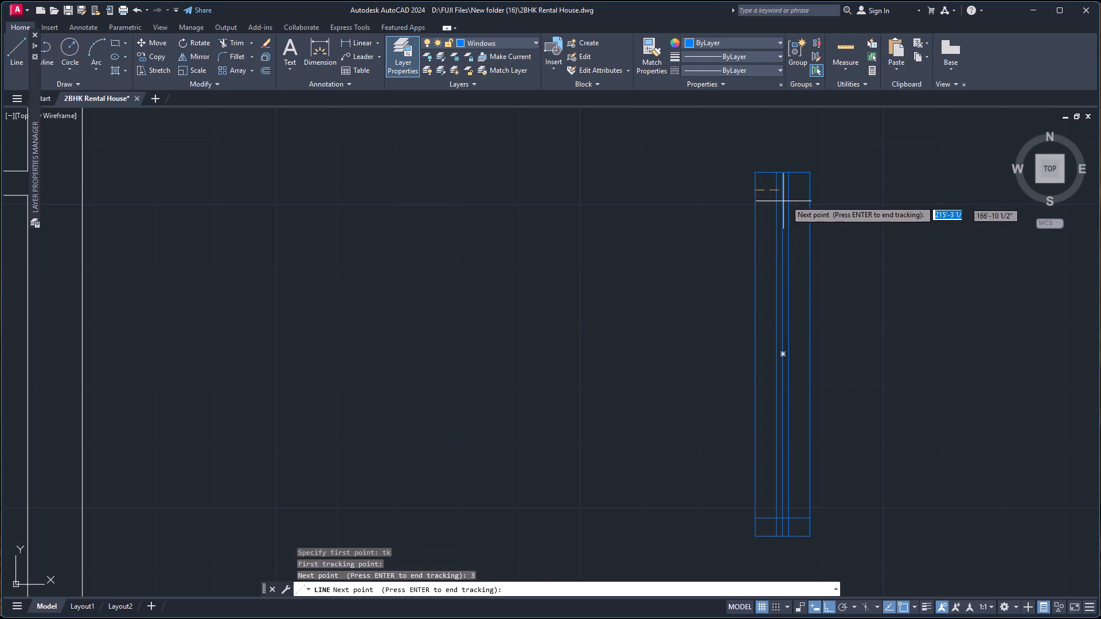
{"action": "key", "text": "Return"}
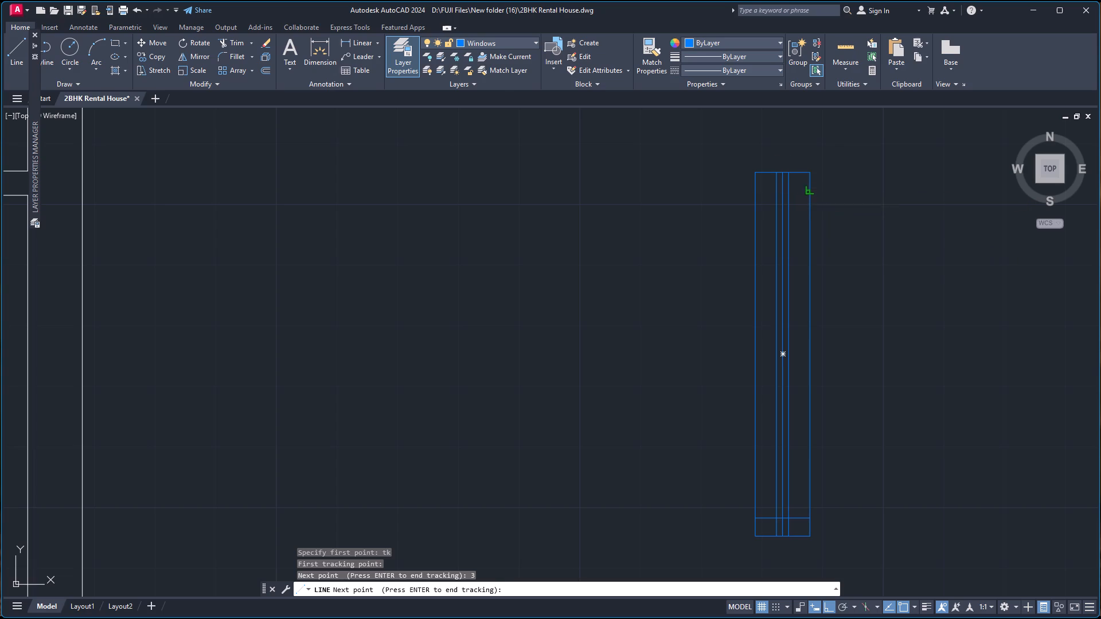
{"action": "left_click", "coordinate": [807, 189]}
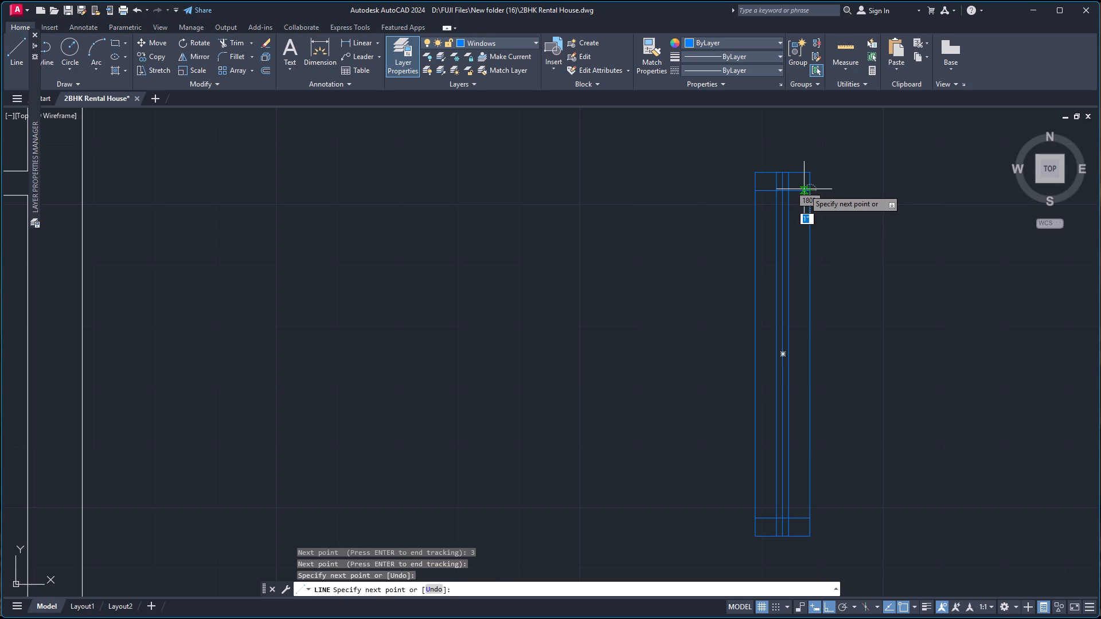
{"action": "key", "text": "space"}
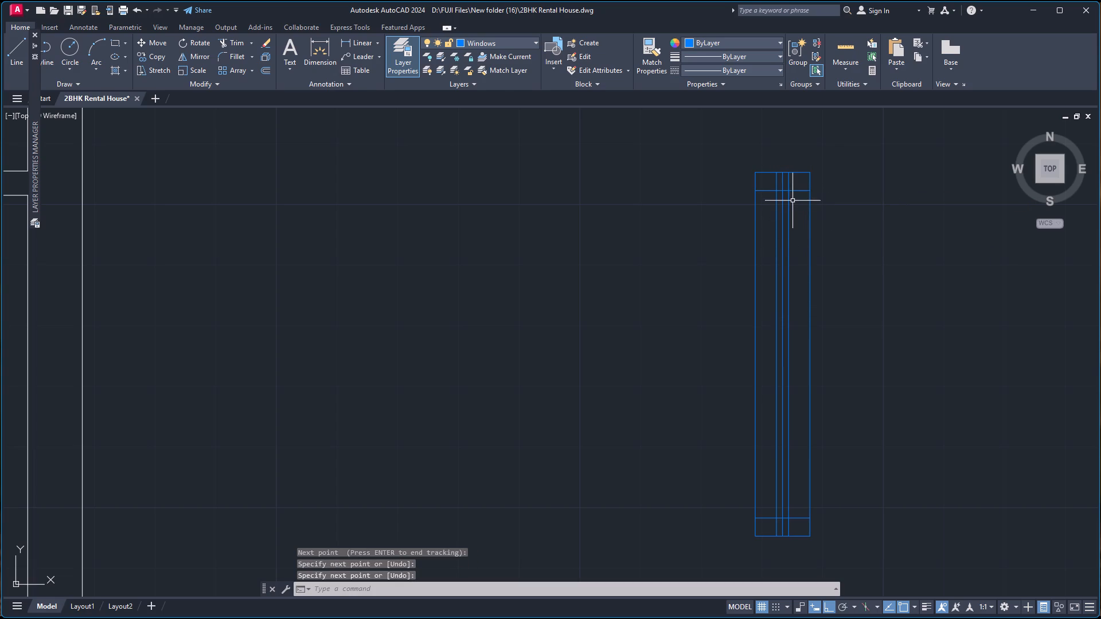
Trim the inner vertical lines out of both end strips of the window symbol and remove its centre line, leaving two glazing lines.
{"action": "type", "text": "tr"}
{"action": "key", "text": "Return"}
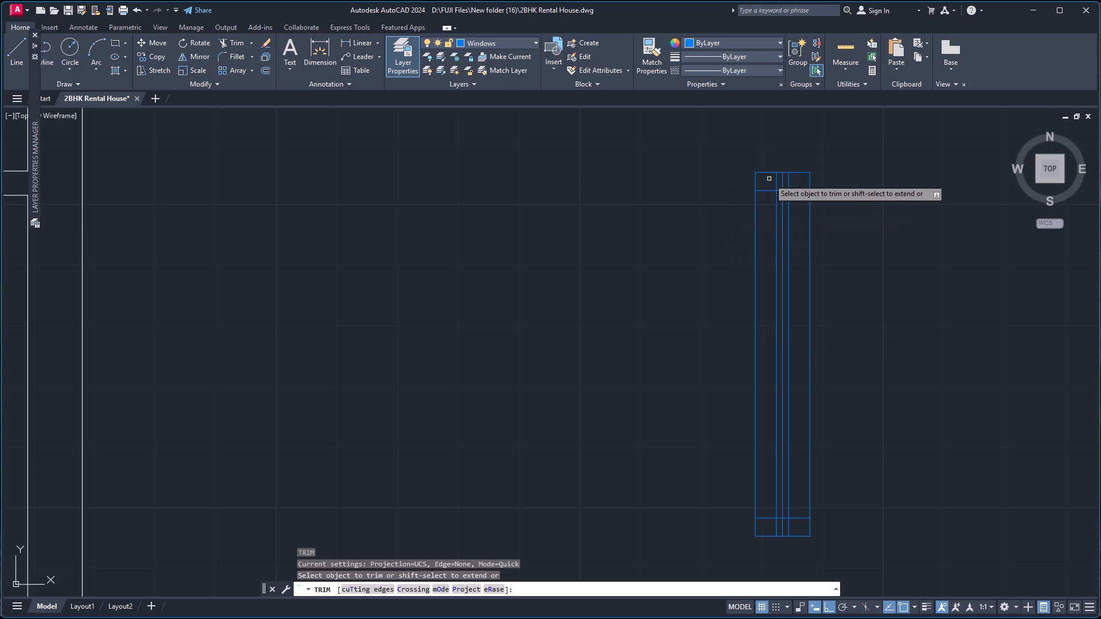
{"action": "left_click", "coordinate": [769, 179]}
{"action": "left_click", "coordinate": [793, 182]}
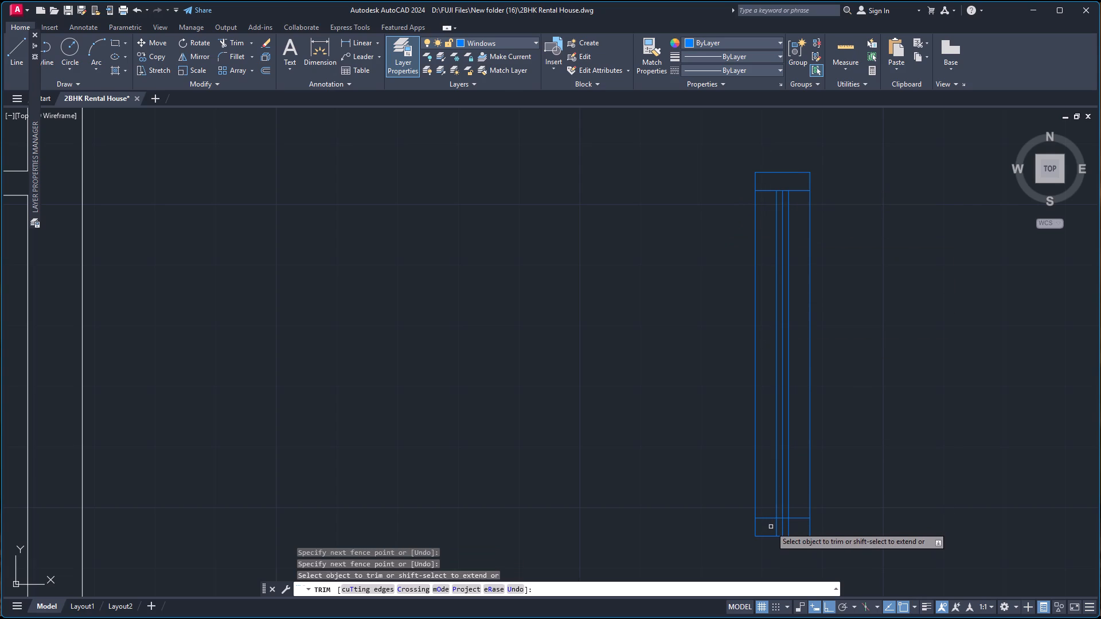
{"action": "left_click", "coordinate": [771, 527]}
{"action": "left_click", "coordinate": [799, 526]}
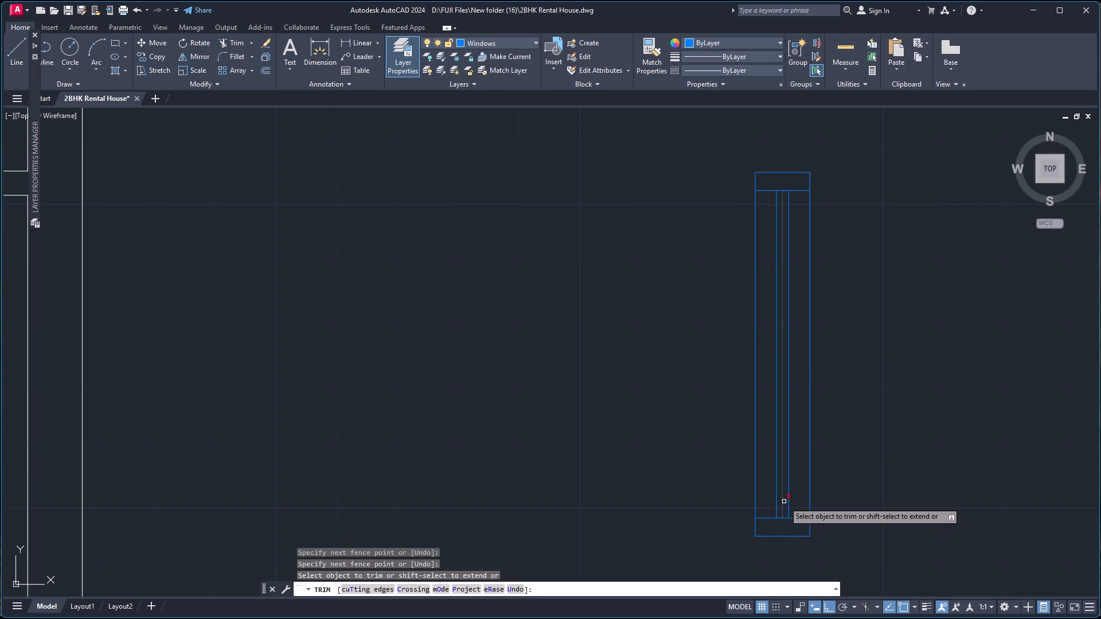
{"action": "left_click", "coordinate": [784, 504]}
{"action": "scroll", "coordinate": [809, 179], "scroll_direction": "down", "scroll_amount": 3}
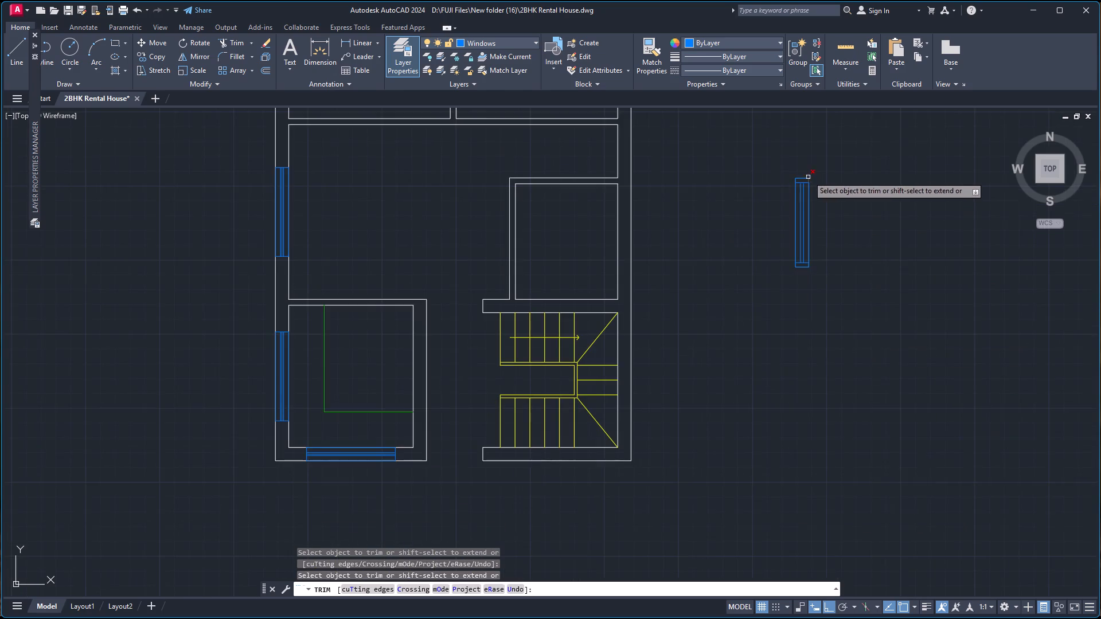
{"action": "scroll", "coordinate": [804, 174], "scroll_direction": "down", "scroll_amount": 6}
{"action": "scroll", "coordinate": [795, 122], "scroll_direction": "up", "scroll_amount": 3}
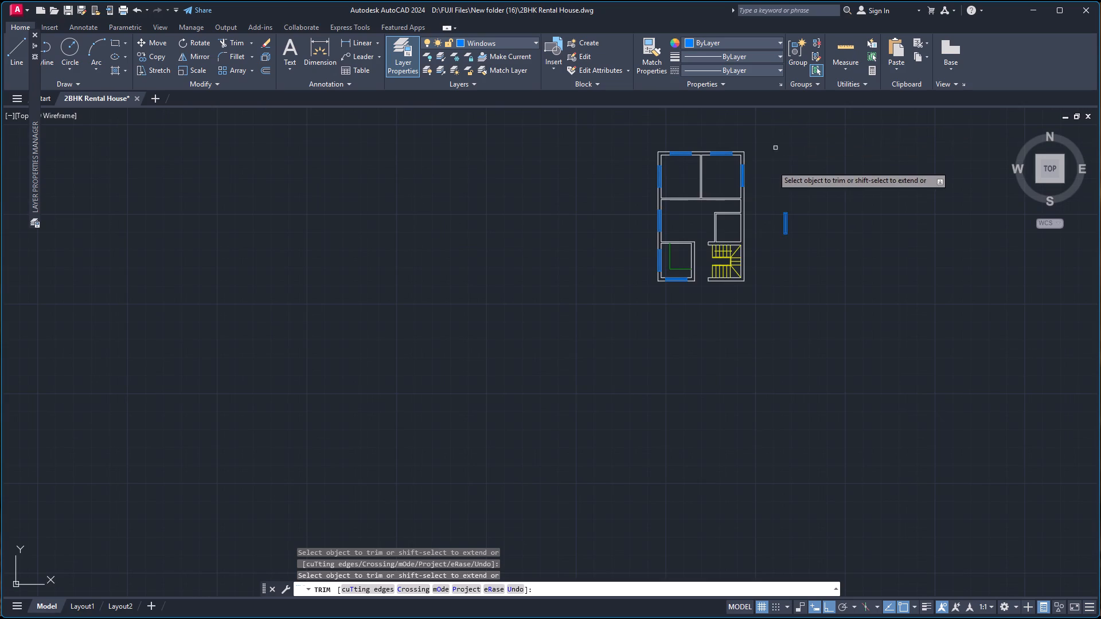
{"action": "scroll", "coordinate": [772, 171], "scroll_direction": "up", "scroll_amount": 2}
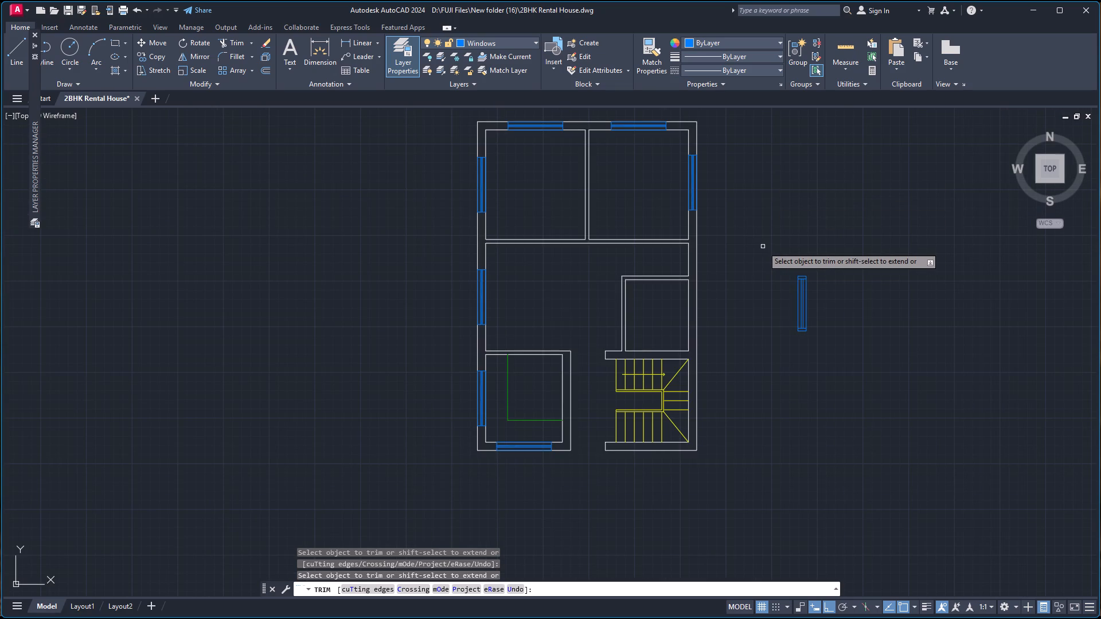
{"action": "key", "text": "space"}
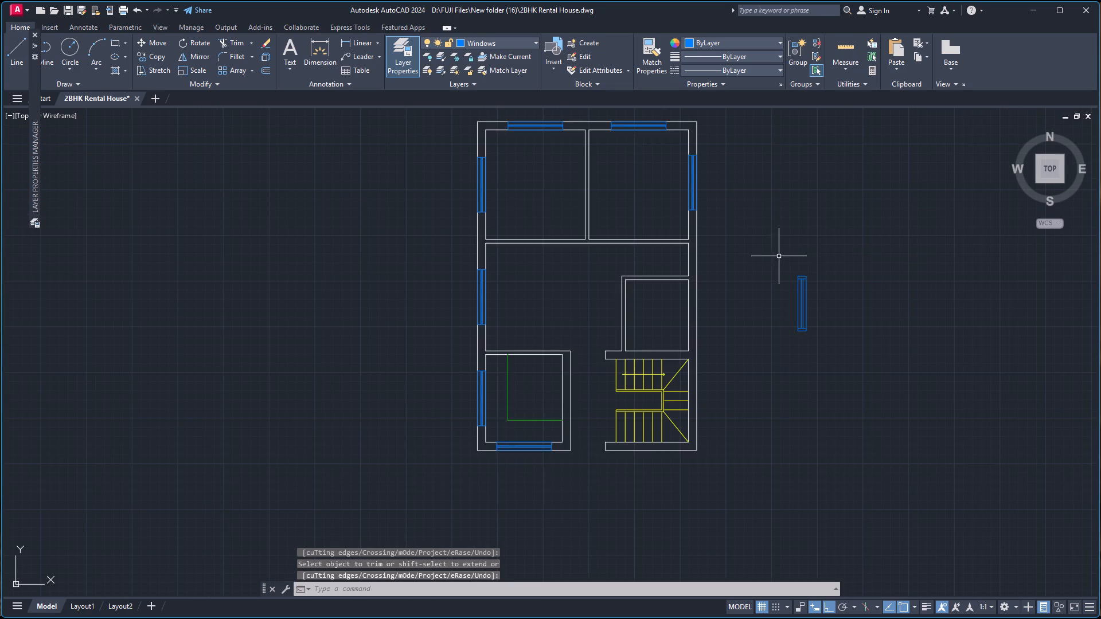
Stretch the window symbol's top end straight down to slightly below the midpoint of its right edge, shortening the window.
{"action": "key", "text": "s"}
{"action": "key", "text": "Return"}
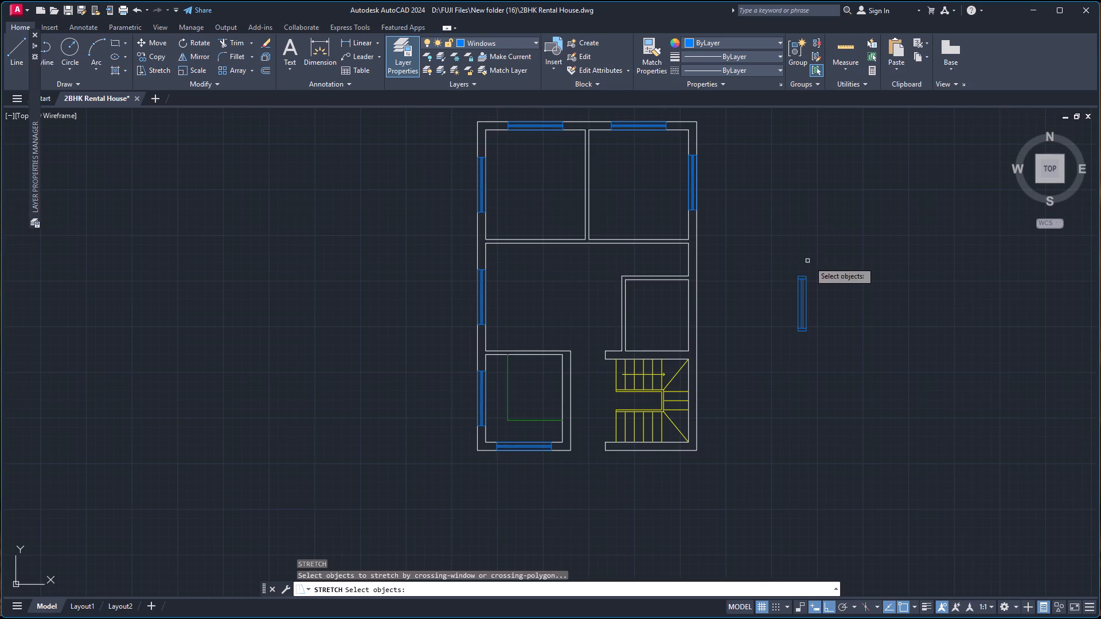
{"action": "scroll", "coordinate": [811, 264], "scroll_direction": "up", "scroll_amount": 4}
{"action": "left_click", "coordinate": [799, 305]}
{"action": "left_click", "coordinate": [654, 380]}
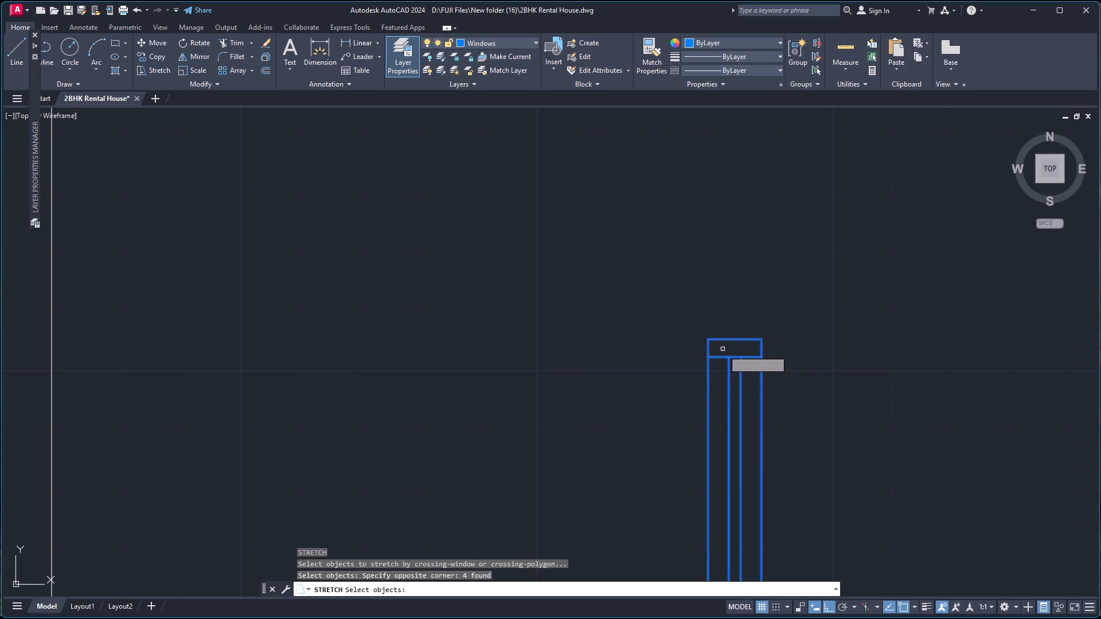
{"action": "key", "text": "Return"}
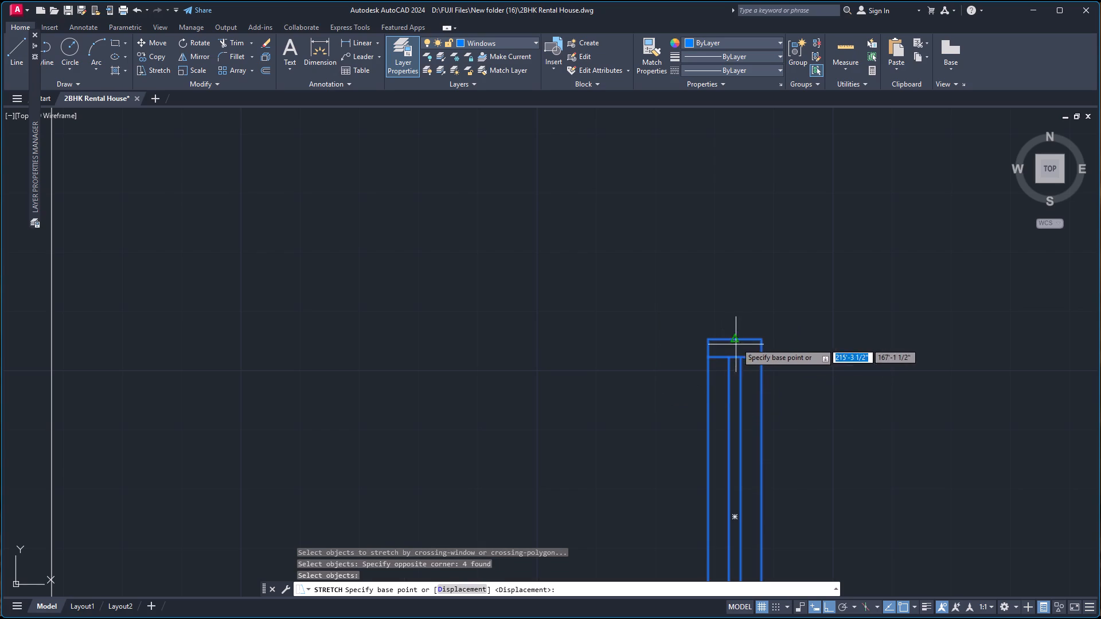
{"action": "left_click", "coordinate": [761, 340]}
{"action": "scroll", "coordinate": [766, 437], "scroll_direction": "down", "scroll_amount": 2}
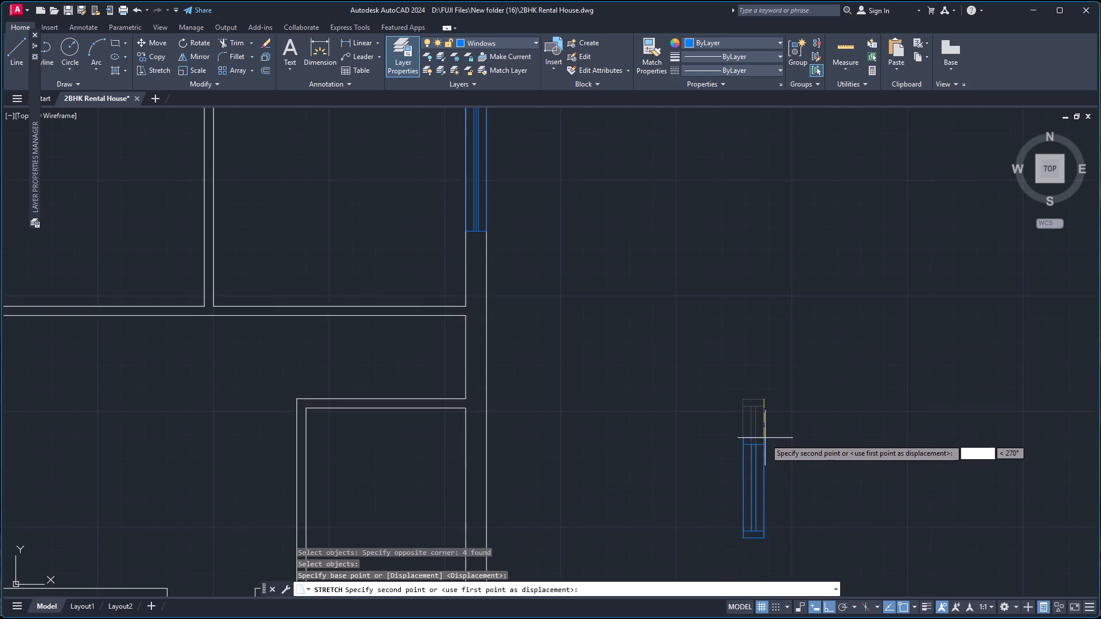
{"action": "scroll", "coordinate": [765, 441], "scroll_direction": "down", "scroll_amount": 3}
{"action": "scroll", "coordinate": [759, 449], "scroll_direction": "up", "scroll_amount": 3}
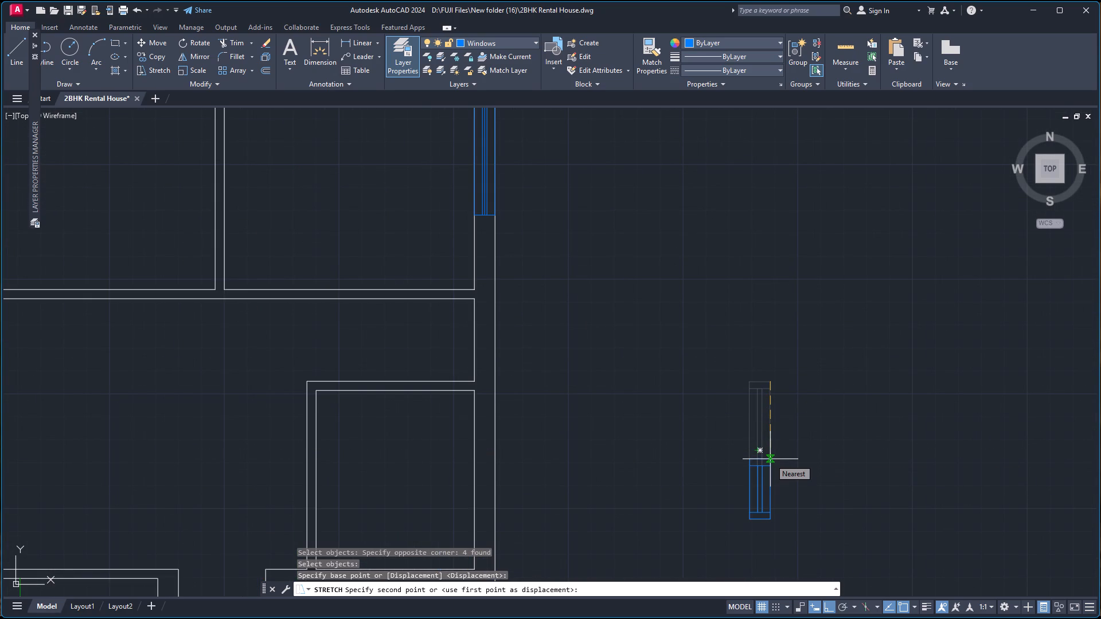
{"action": "left_click", "coordinate": [770, 459]}
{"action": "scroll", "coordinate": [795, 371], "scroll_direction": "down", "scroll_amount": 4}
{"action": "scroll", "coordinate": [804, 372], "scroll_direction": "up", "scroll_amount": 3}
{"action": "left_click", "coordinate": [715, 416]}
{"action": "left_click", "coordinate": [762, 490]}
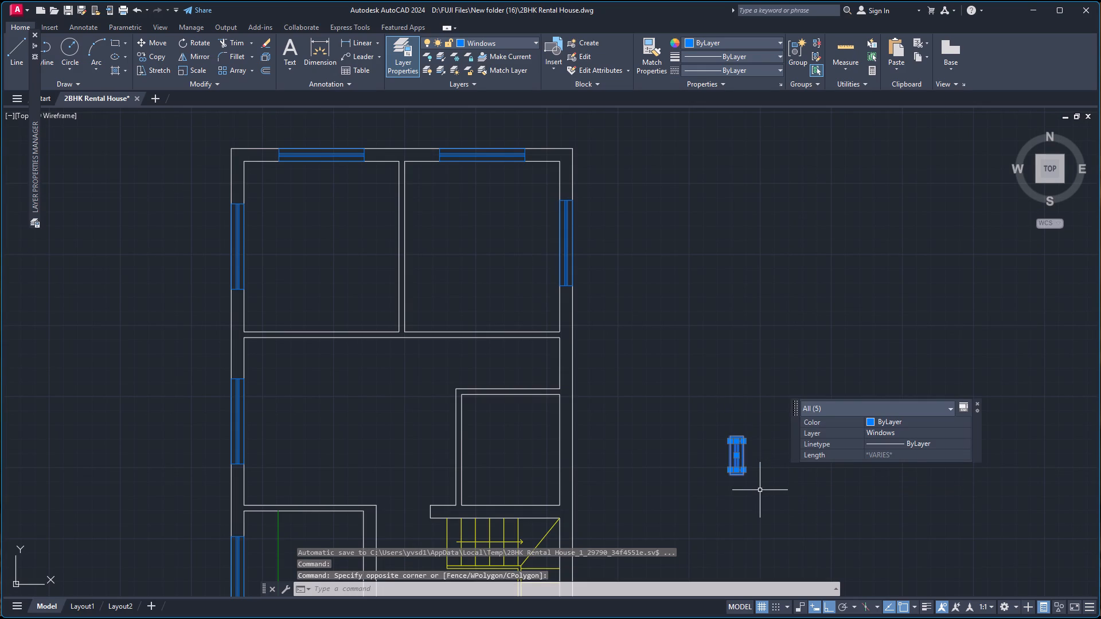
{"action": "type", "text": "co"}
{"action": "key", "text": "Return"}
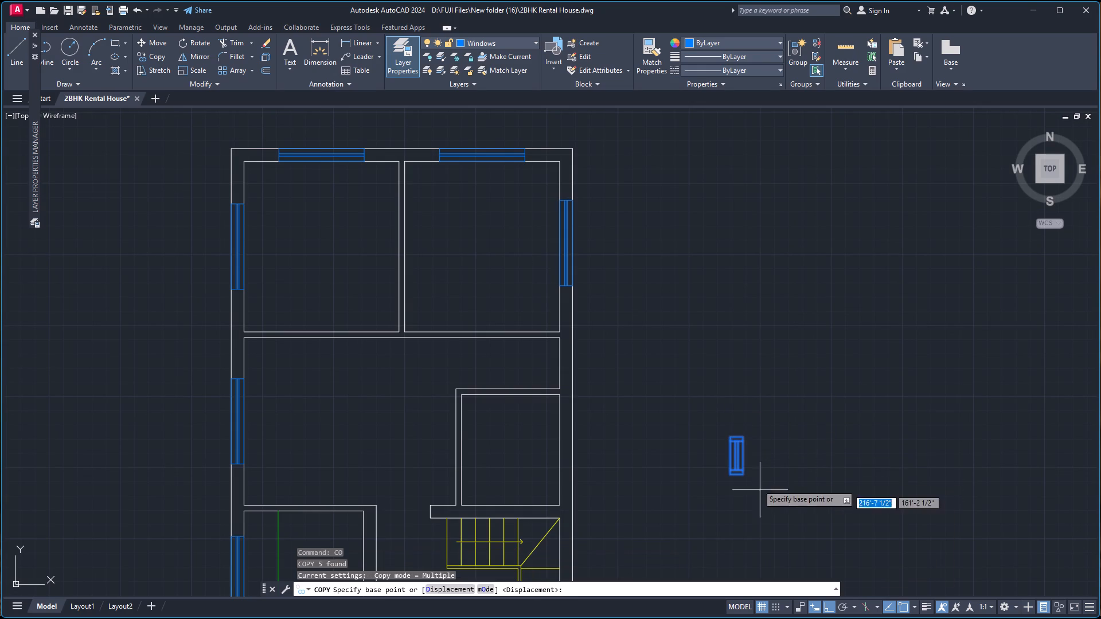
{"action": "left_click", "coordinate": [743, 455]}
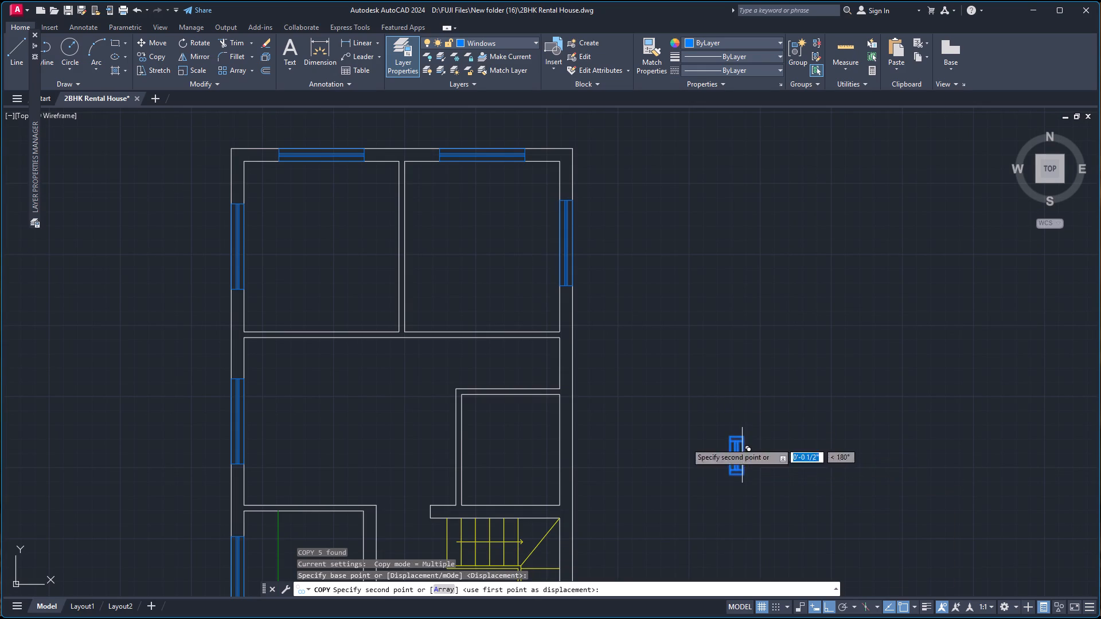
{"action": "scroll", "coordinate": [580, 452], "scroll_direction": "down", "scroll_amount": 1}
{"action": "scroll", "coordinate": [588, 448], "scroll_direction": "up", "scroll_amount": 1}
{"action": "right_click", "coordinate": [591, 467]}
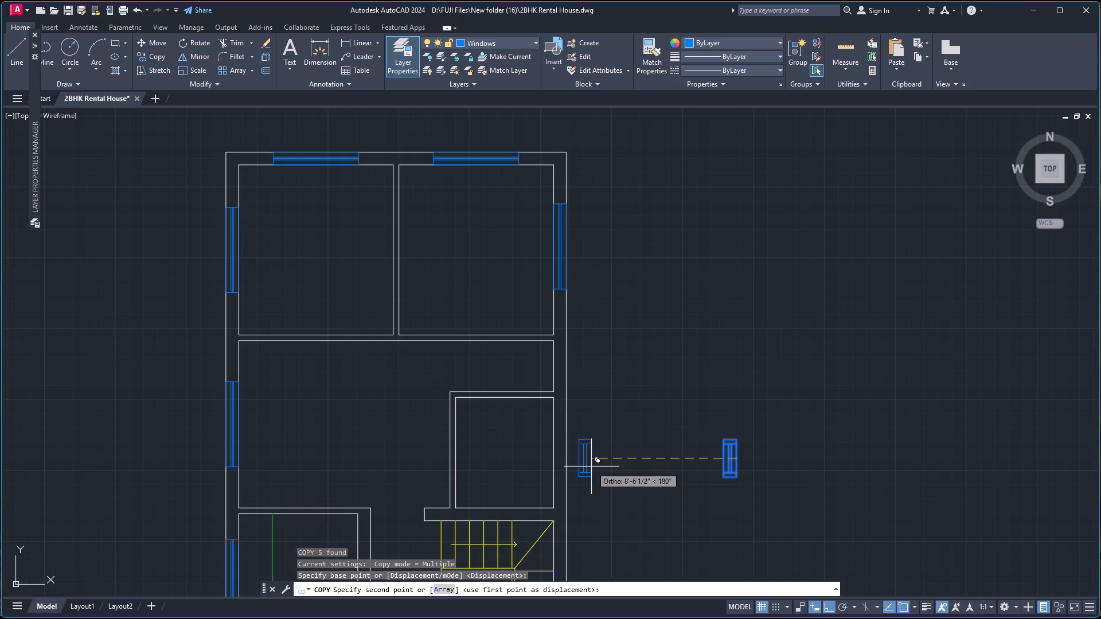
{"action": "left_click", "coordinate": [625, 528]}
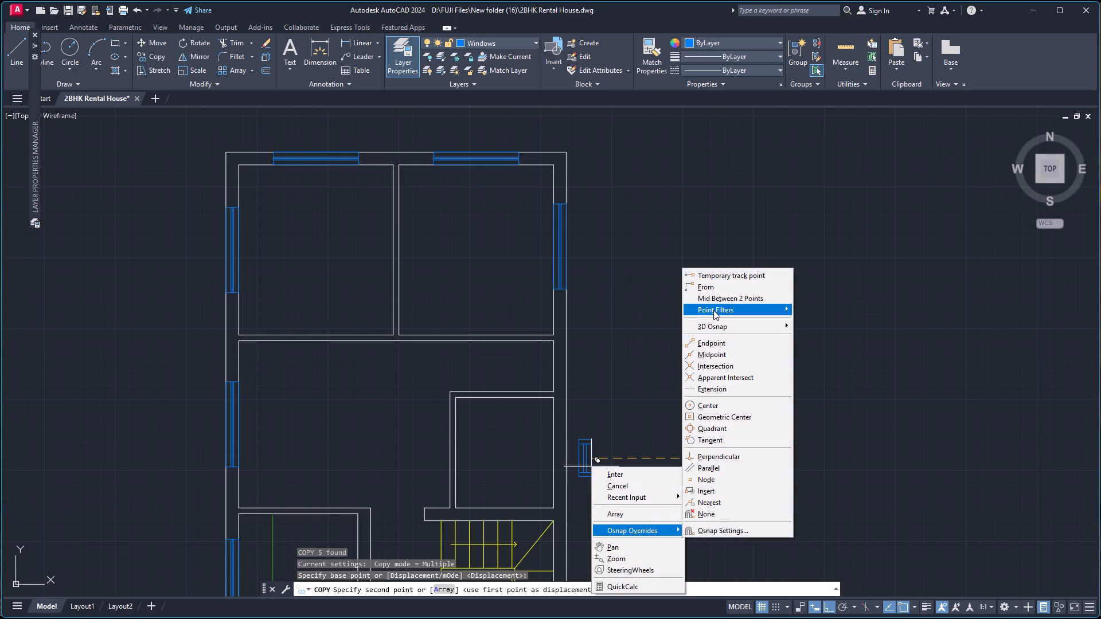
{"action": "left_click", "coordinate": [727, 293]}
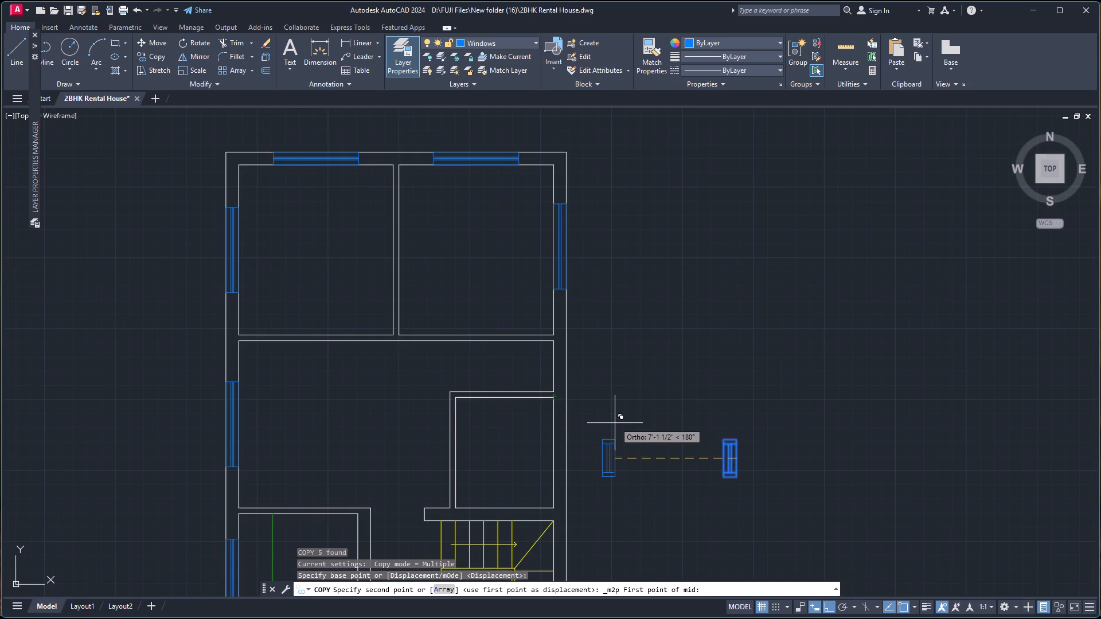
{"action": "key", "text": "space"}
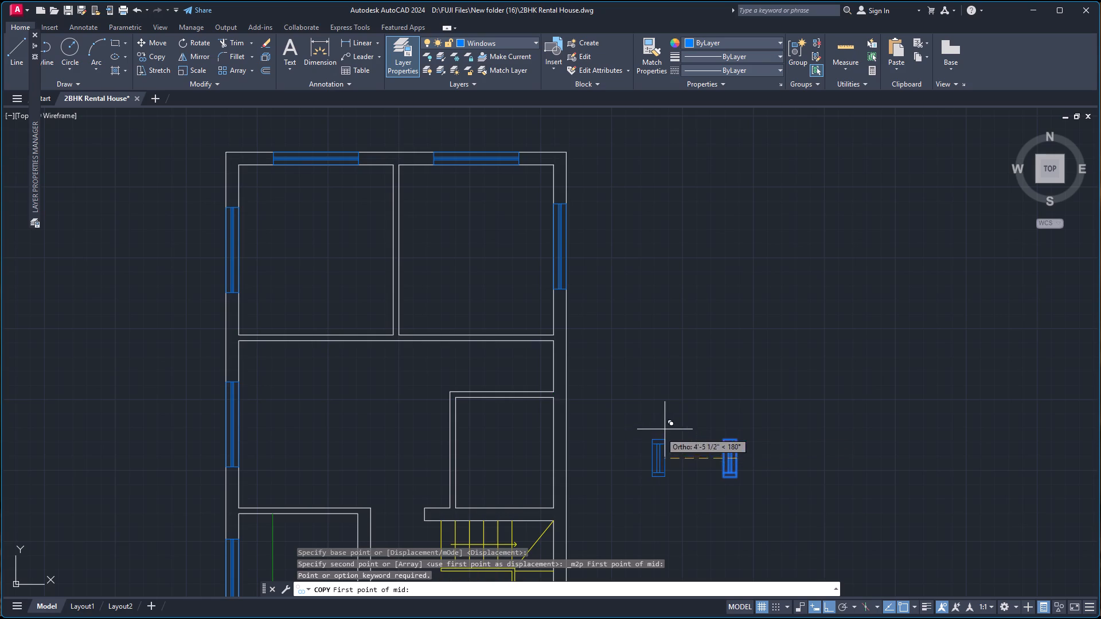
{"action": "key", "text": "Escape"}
Copy the loose short window by its left-edge midpoint into the right outer wall, centred between the inner corners of the small room above the stairs.
{"action": "left_click", "coordinate": [713, 417]}
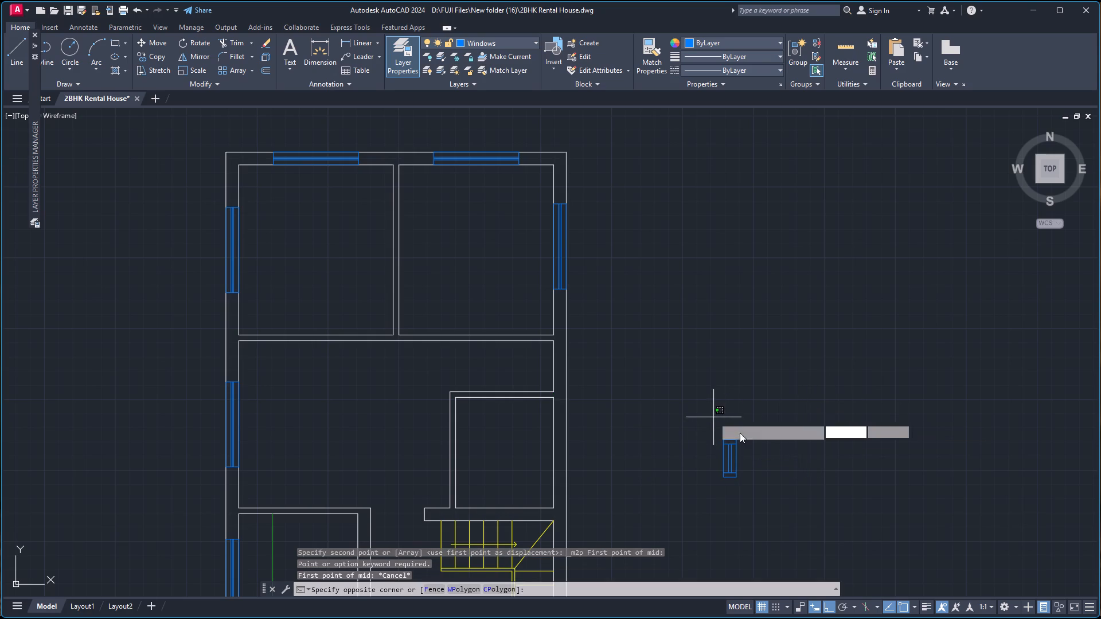
{"action": "left_click", "coordinate": [751, 500]}
{"action": "key", "text": "c"}
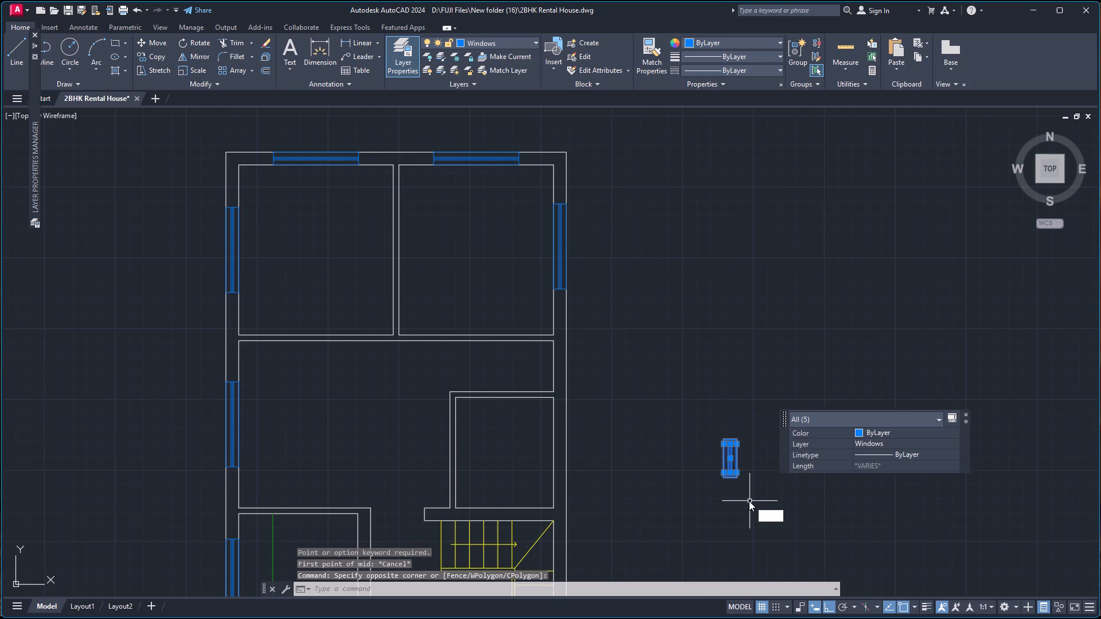
{"action": "key", "text": "o"}
{"action": "key", "text": "Return"}
{"action": "scroll", "coordinate": [728, 466], "scroll_direction": "up", "scroll_amount": 2}
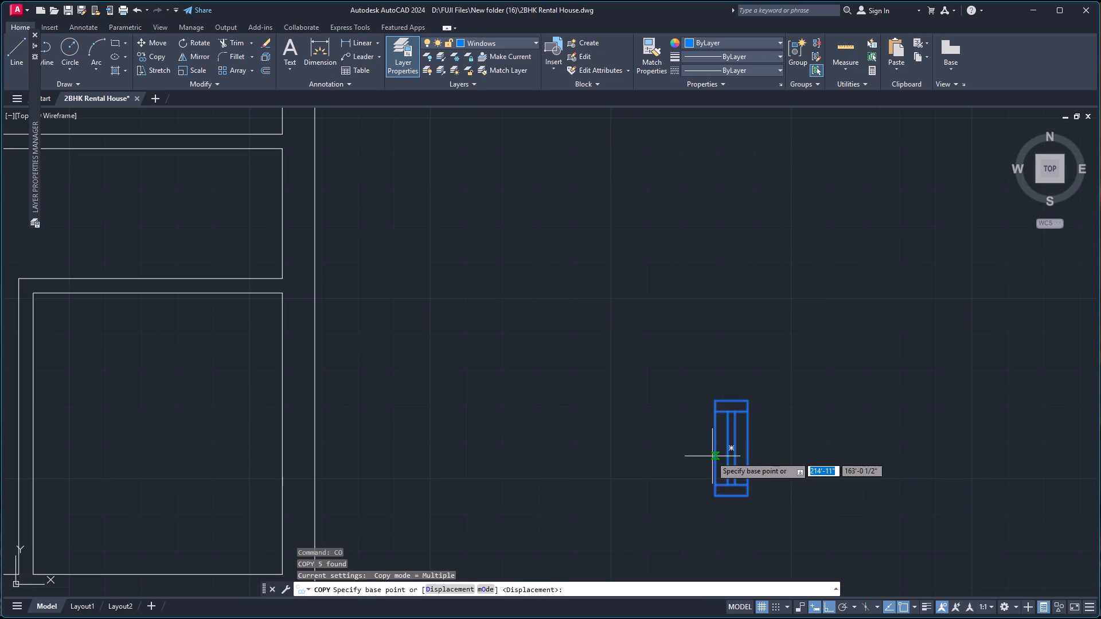
{"action": "left_click", "coordinate": [714, 449]}
{"action": "scroll", "coordinate": [412, 438], "scroll_direction": "down", "scroll_amount": 2}
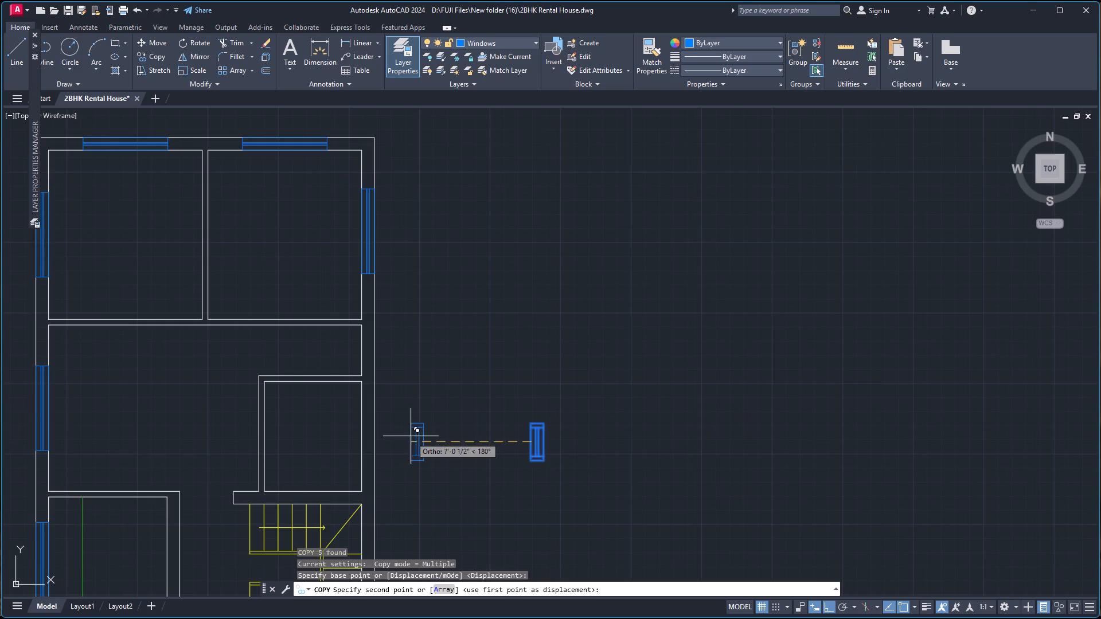
{"action": "scroll", "coordinate": [359, 425], "scroll_direction": "up", "scroll_amount": 2}
{"action": "right_click", "coordinate": [347, 417]}
{"action": "left_click", "coordinate": [392, 479]}
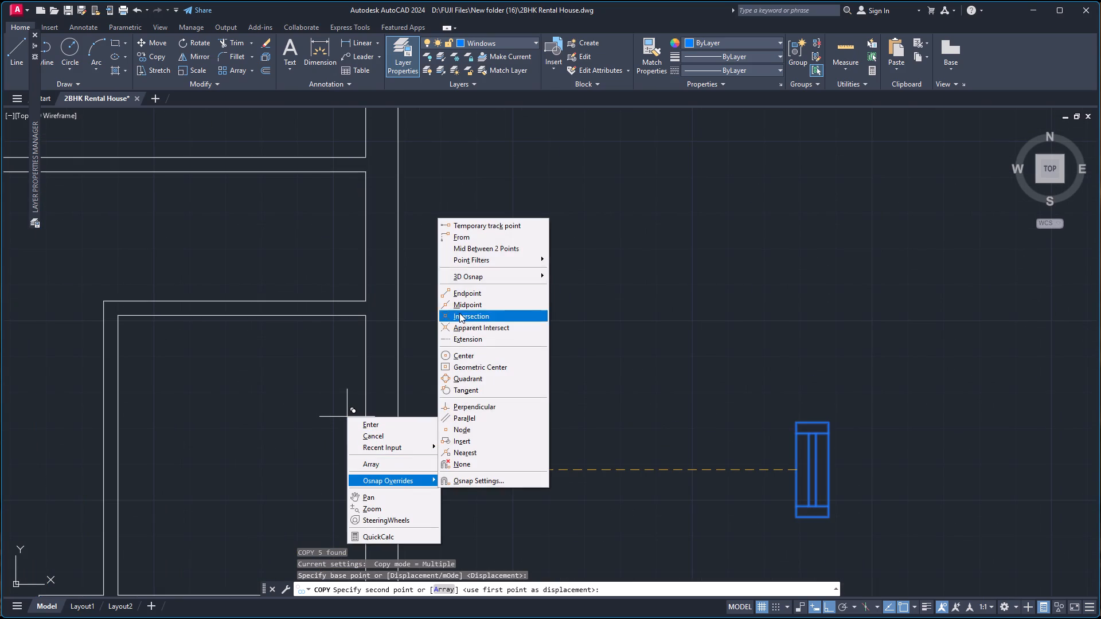
{"action": "left_click", "coordinate": [483, 252]}
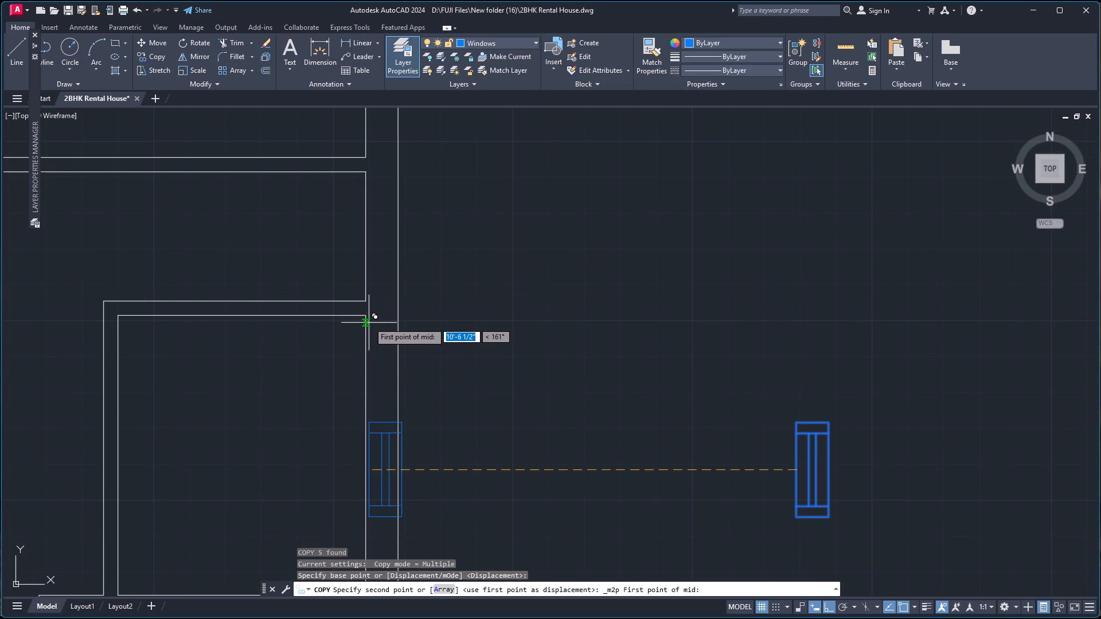
{"action": "left_click", "coordinate": [364, 316]}
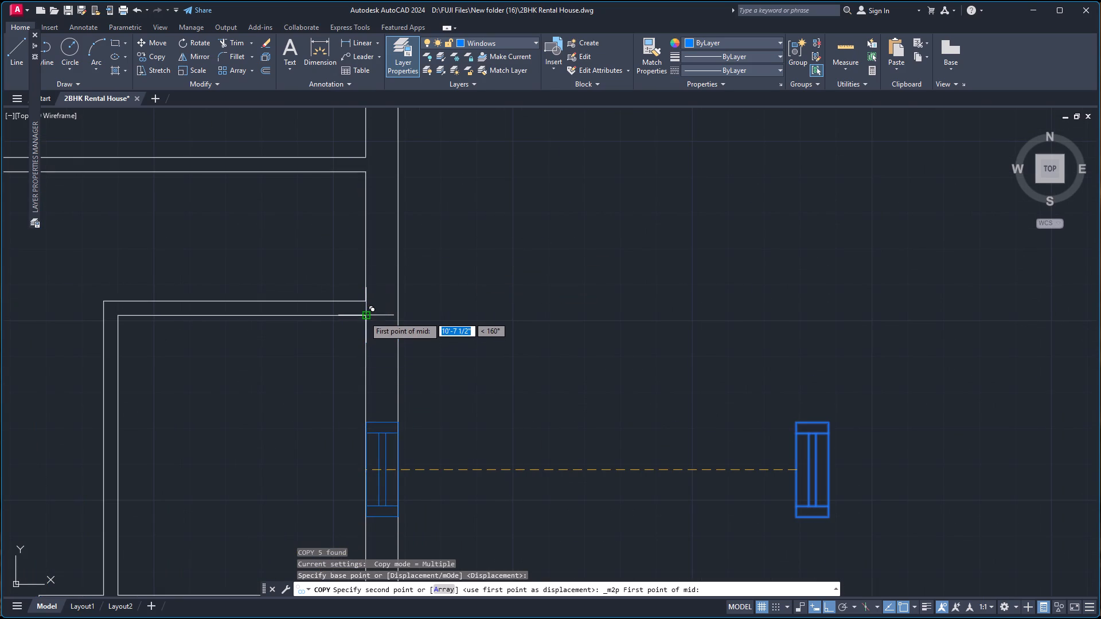
{"action": "scroll", "coordinate": [373, 346], "scroll_direction": "down", "scroll_amount": 5}
{"action": "scroll", "coordinate": [371, 385], "scroll_direction": "up", "scroll_amount": 4}
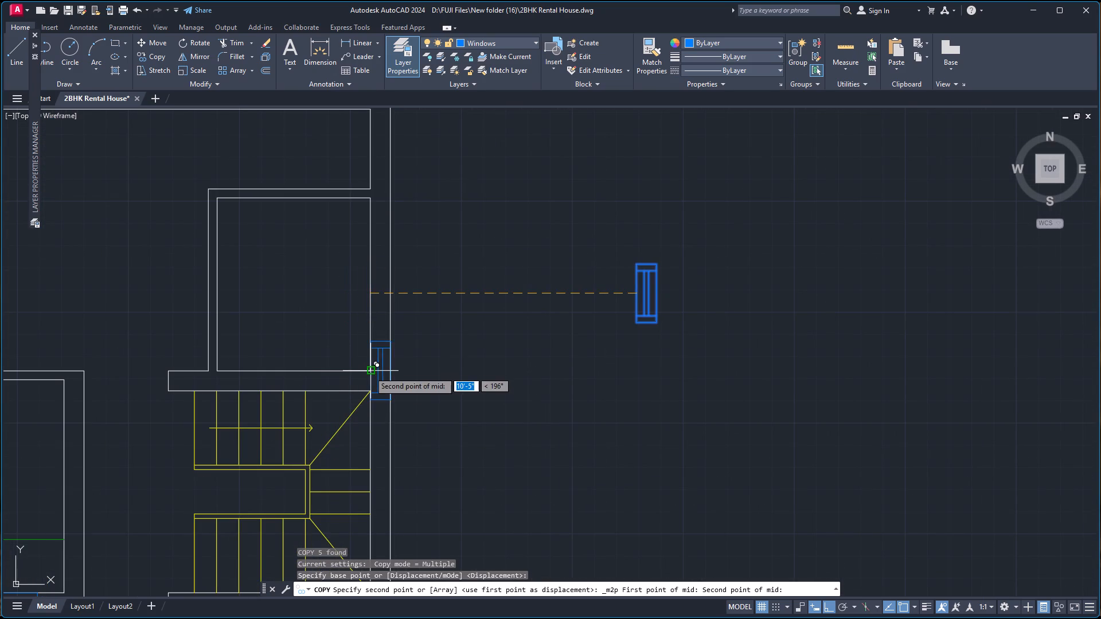
{"action": "left_click", "coordinate": [369, 372]}
Place another copy of the short window in the right outer wall, centred between the staircase area's two inner corners, and finish copying.
{"action": "scroll", "coordinate": [381, 376], "scroll_direction": "down", "scroll_amount": 4}
{"action": "scroll", "coordinate": [384, 406], "scroll_direction": "up", "scroll_amount": 3}
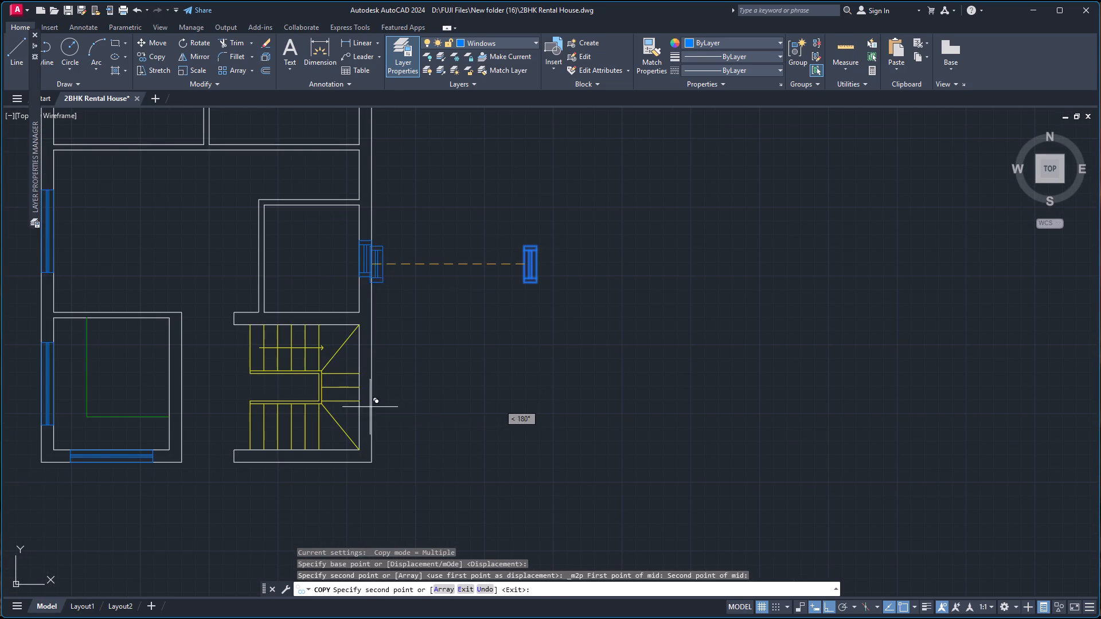
{"action": "right_click", "coordinate": [401, 390]}
{"action": "left_click", "coordinate": [442, 479]}
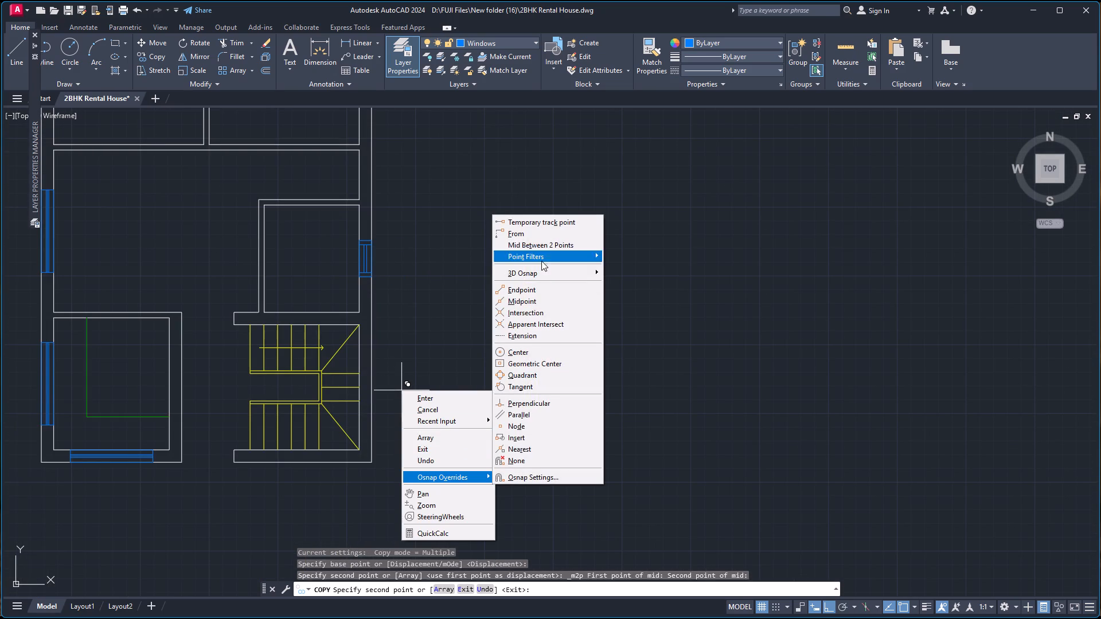
{"action": "left_click", "coordinate": [552, 244]}
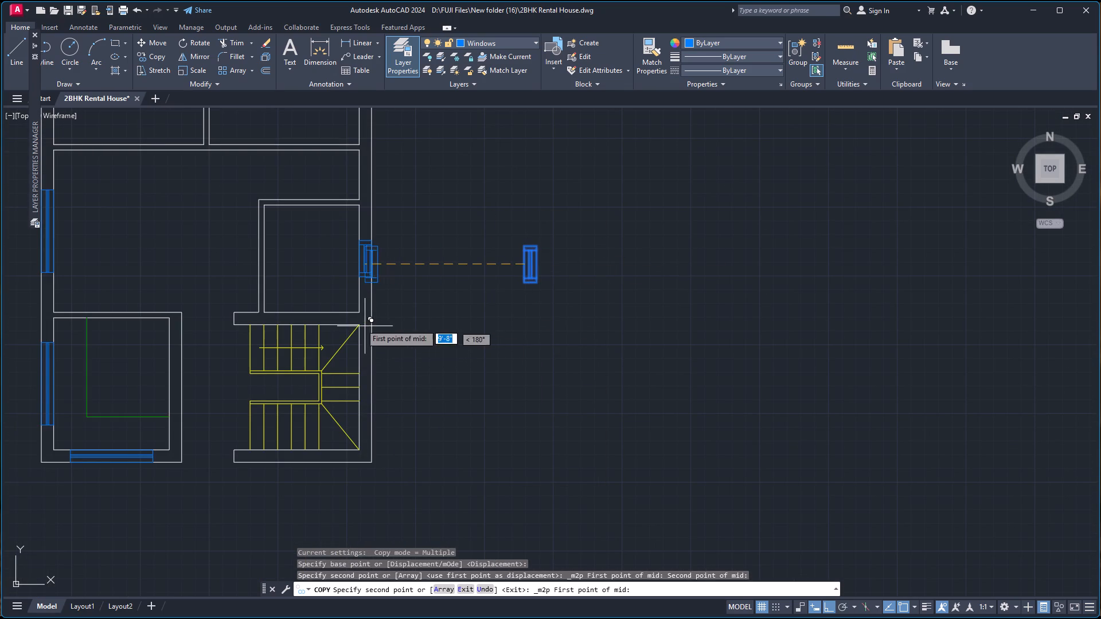
{"action": "left_click", "coordinate": [358, 323]}
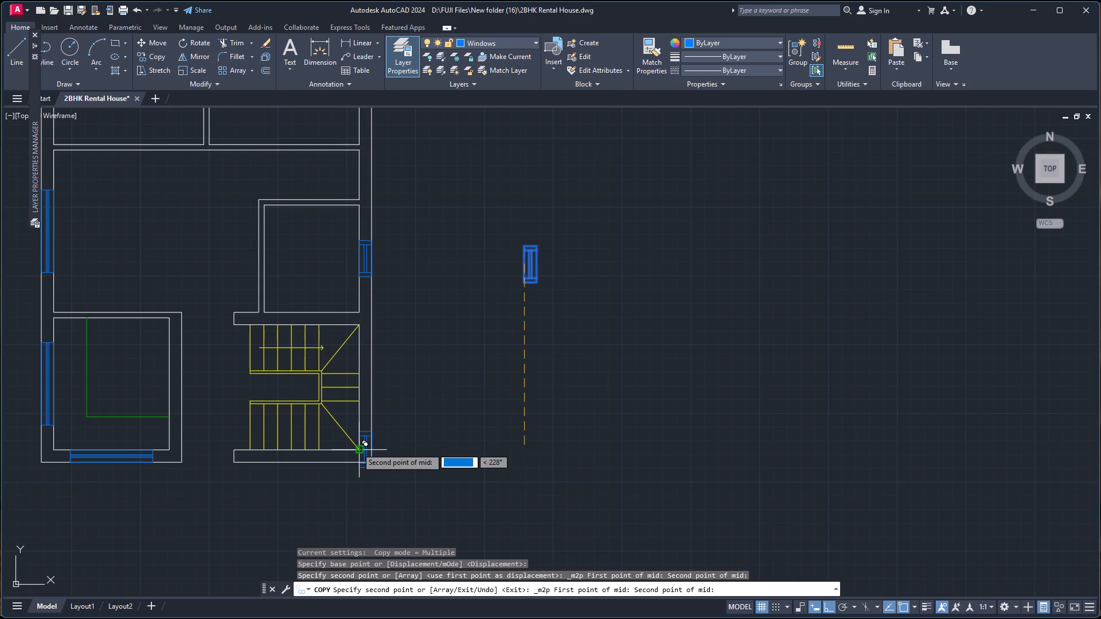
{"action": "left_click", "coordinate": [356, 448]}
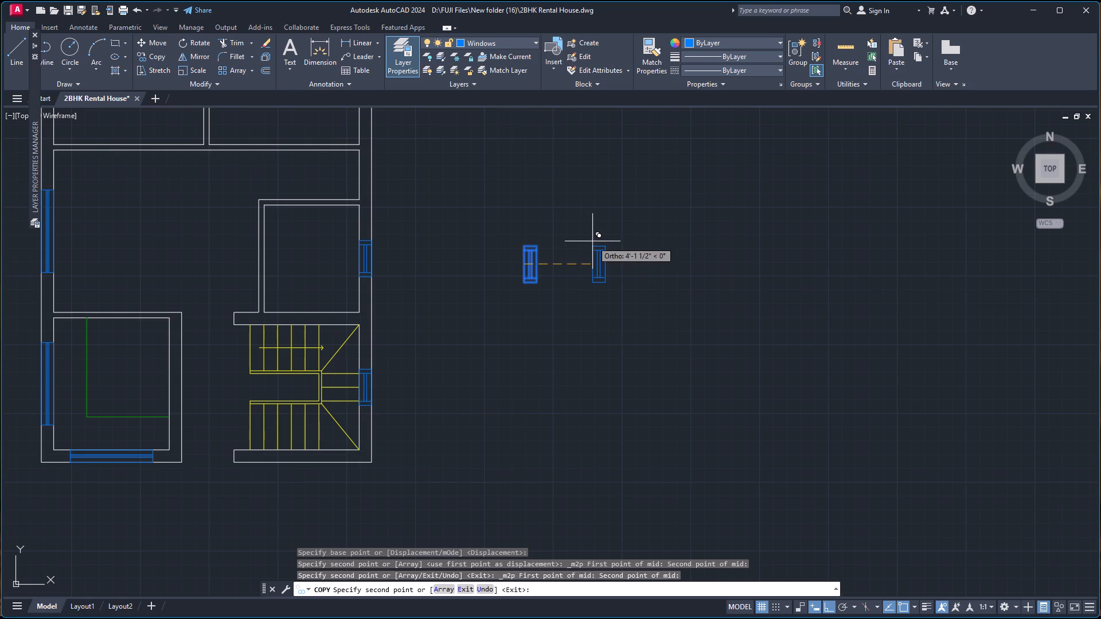
{"action": "key", "text": "Escape"}
Delete the loose original window symbol outside the floor plan.
{"action": "left_click", "coordinate": [493, 216]}
{"action": "left_click", "coordinate": [615, 371]}
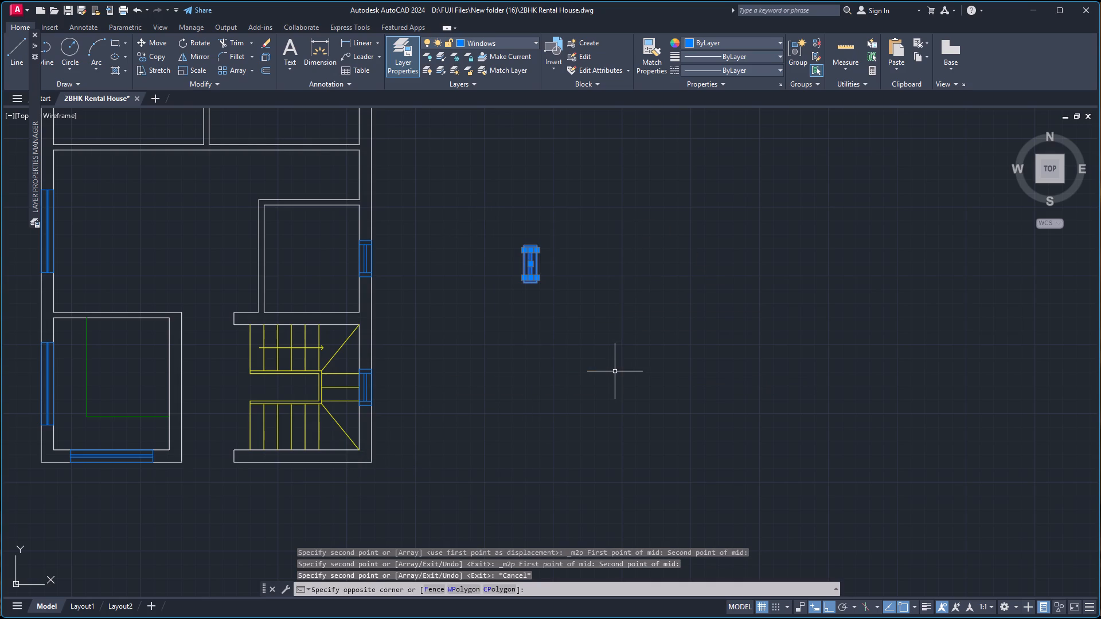
{"action": "key", "text": "Delete"}
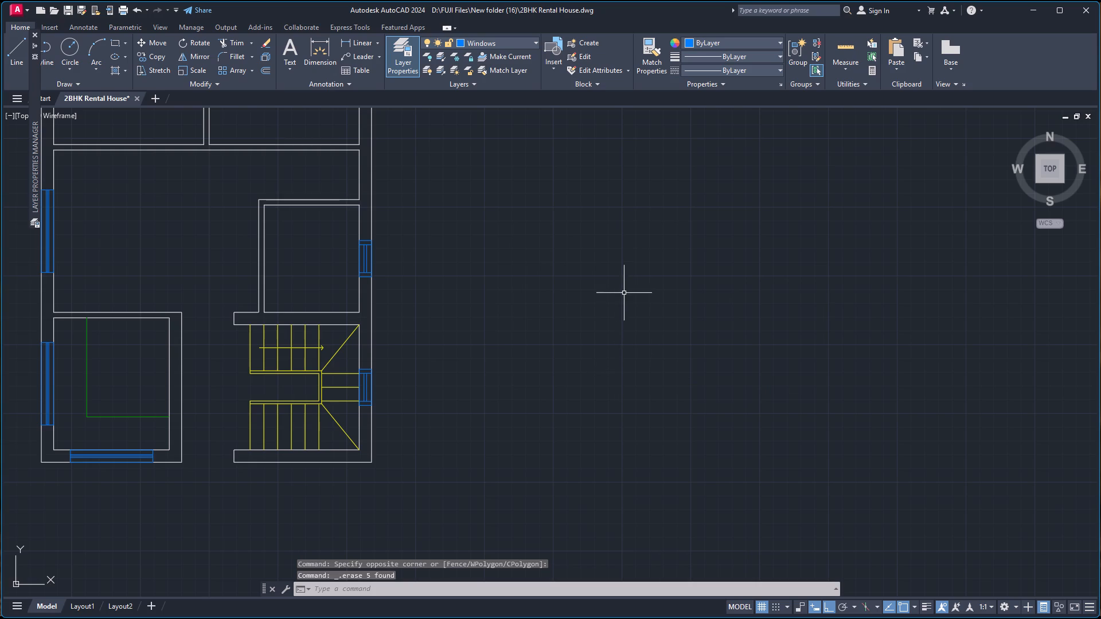
Look over the floor plan, checking the rooms, inner walls and the windows placed in the outer walls.
{"action": "scroll", "coordinate": [487, 286], "scroll_direction": "down", "scroll_amount": 2}
{"action": "scroll", "coordinate": [411, 143], "scroll_direction": "up", "scroll_amount": 2}
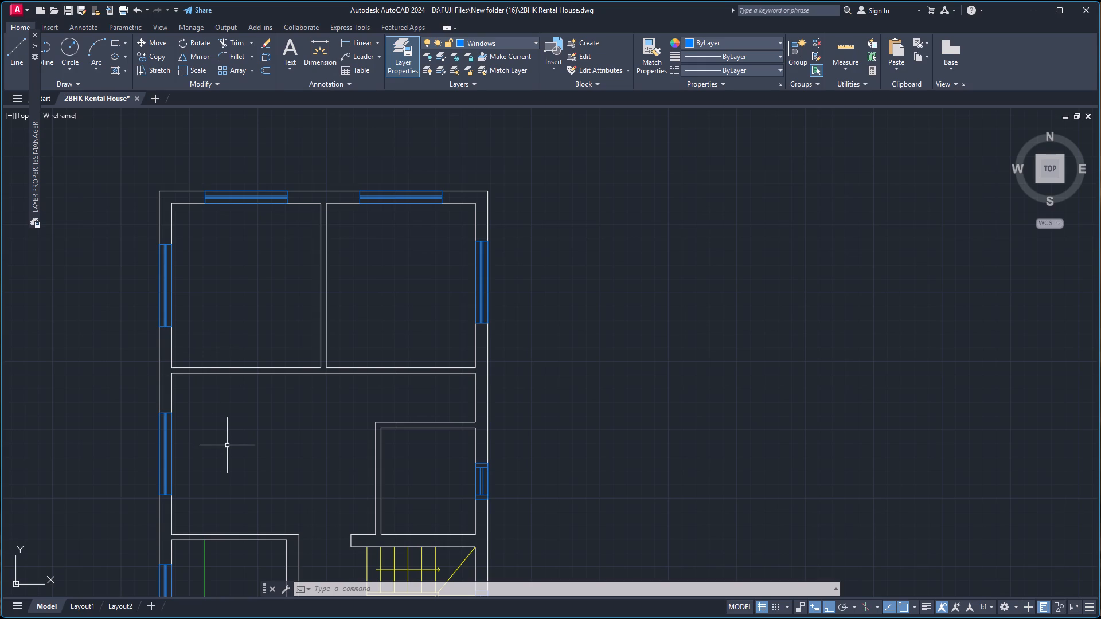
{"action": "scroll", "coordinate": [232, 469], "scroll_direction": "down", "scroll_amount": 3}
{"action": "scroll", "coordinate": [256, 519], "scroll_direction": "up", "scroll_amount": 3}
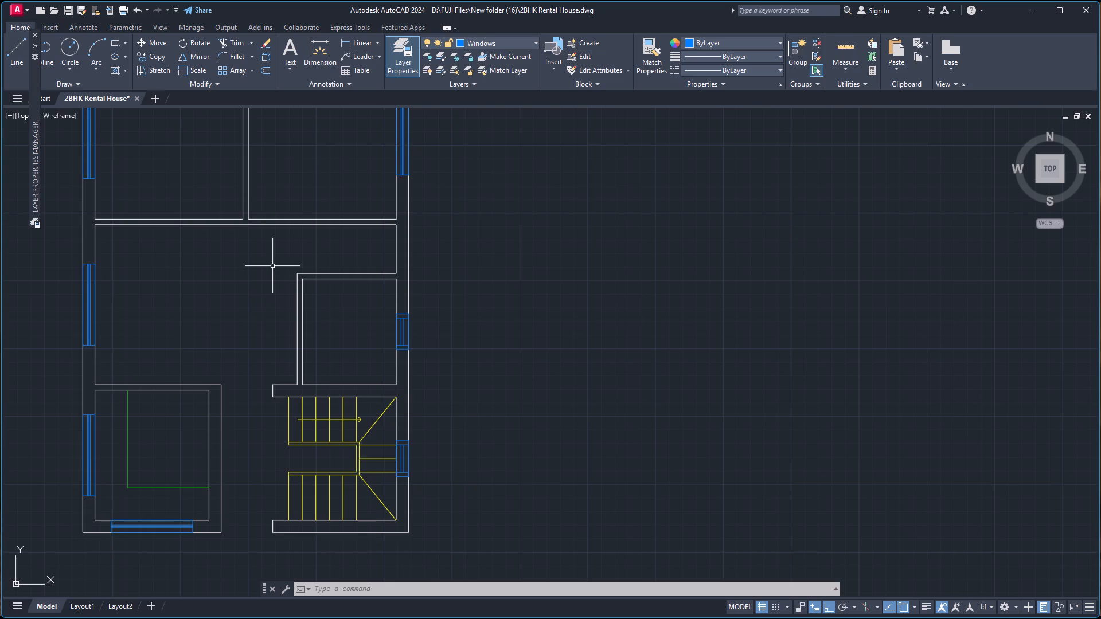
{"action": "scroll", "coordinate": [248, 213], "scroll_direction": "up", "scroll_amount": 1}
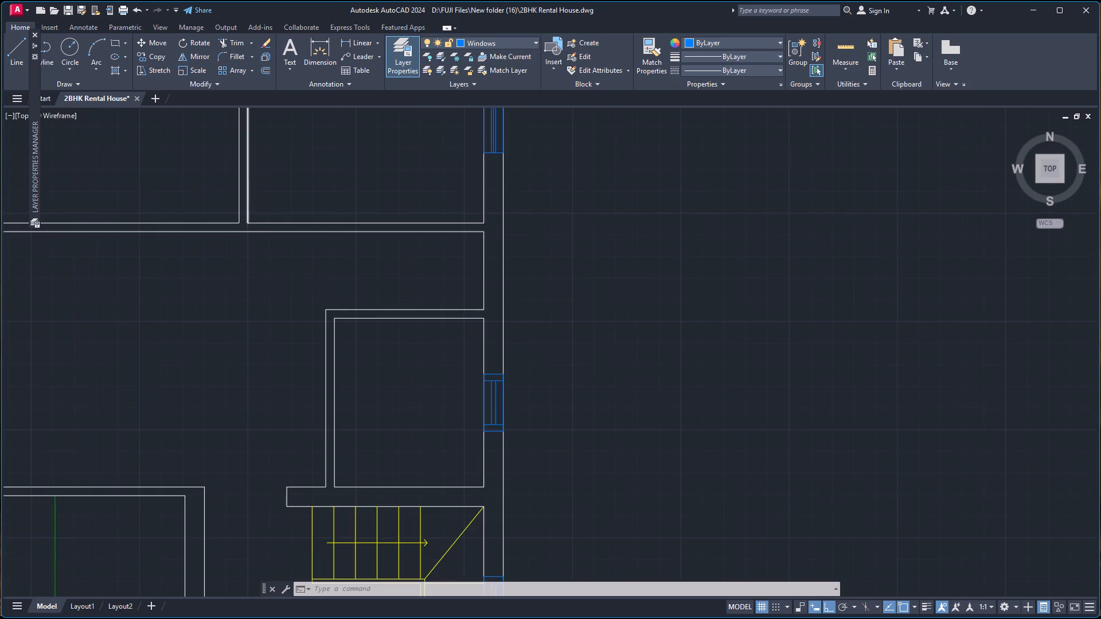
{"action": "scroll", "coordinate": [248, 209], "scroll_direction": "up", "scroll_amount": 2}
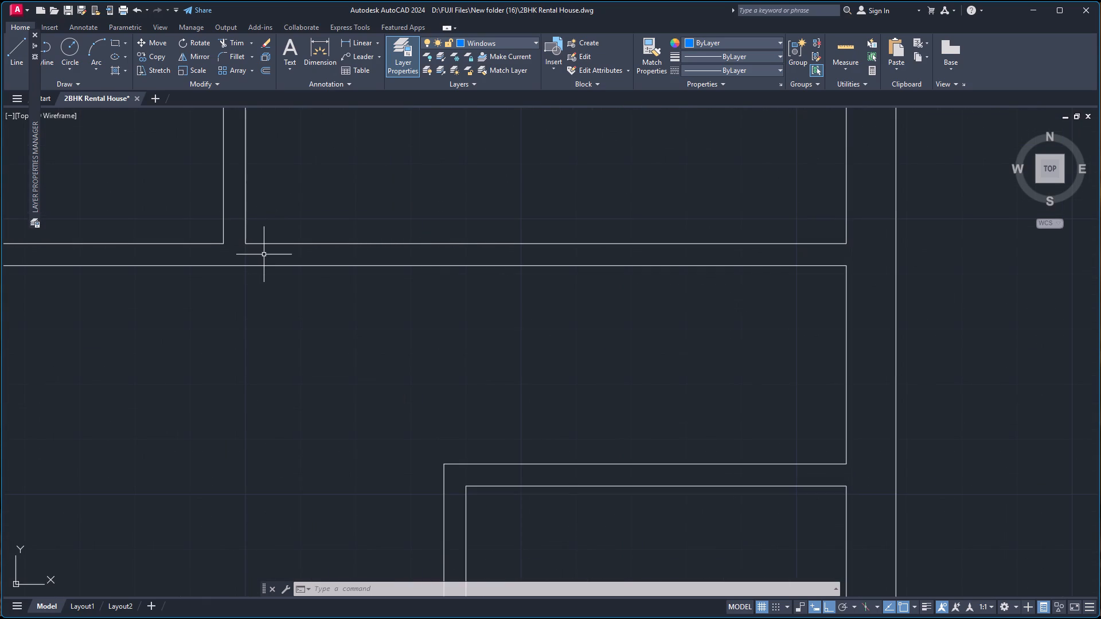
{"action": "scroll", "coordinate": [270, 268], "scroll_direction": "down", "scroll_amount": 5}
{"action": "scroll", "coordinate": [252, 214], "scroll_direction": "up", "scroll_amount": 2}
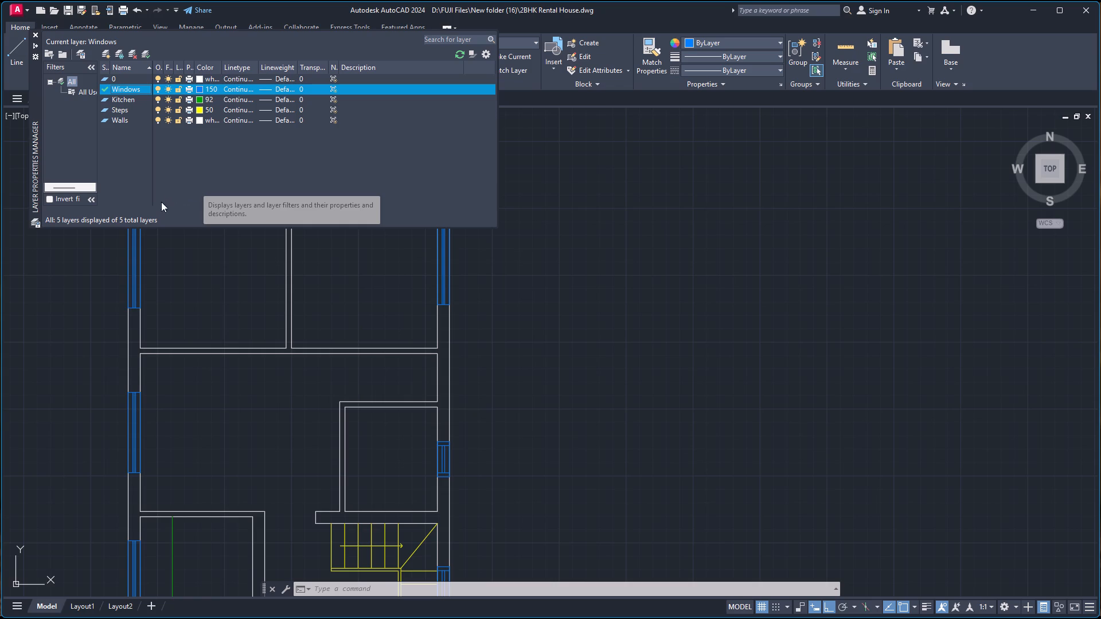
{"action": "scroll", "coordinate": [183, 221], "scroll_direction": "down", "scroll_amount": 4}
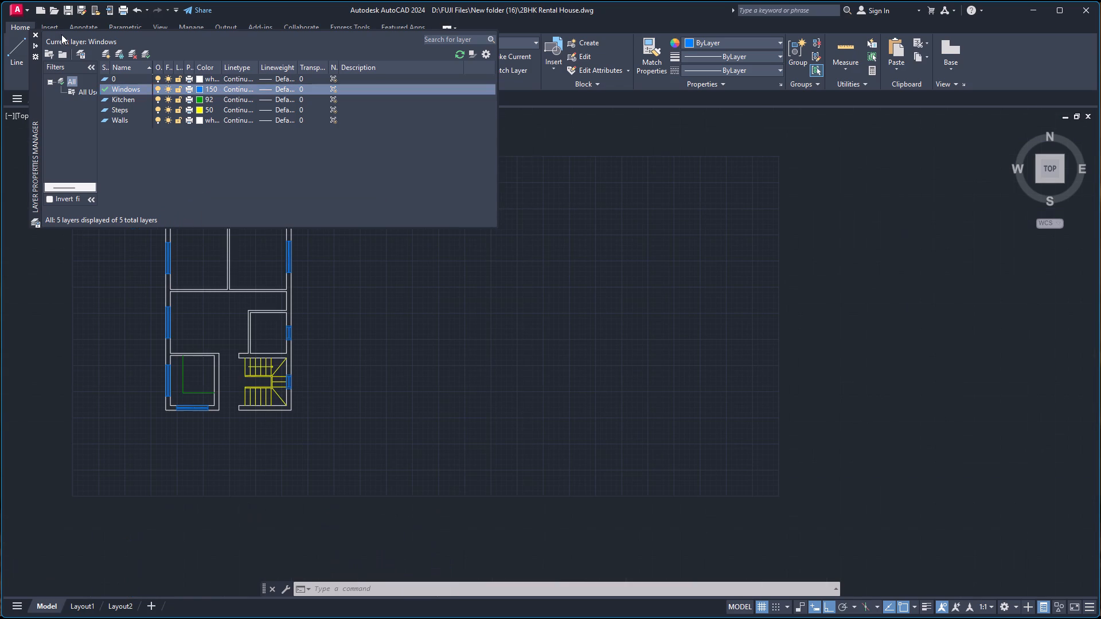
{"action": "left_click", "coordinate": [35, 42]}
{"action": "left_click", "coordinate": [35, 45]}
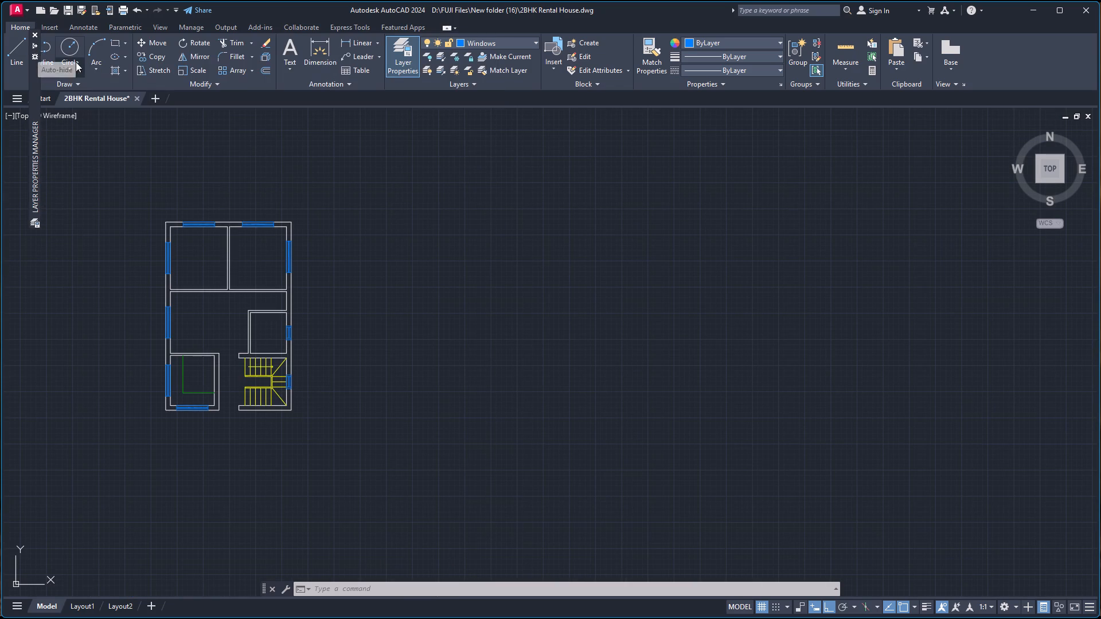
Insert the toilet-1 block from the recent blocks, dropping it just outside the small room's right outer wall.
{"action": "key", "text": "i"}
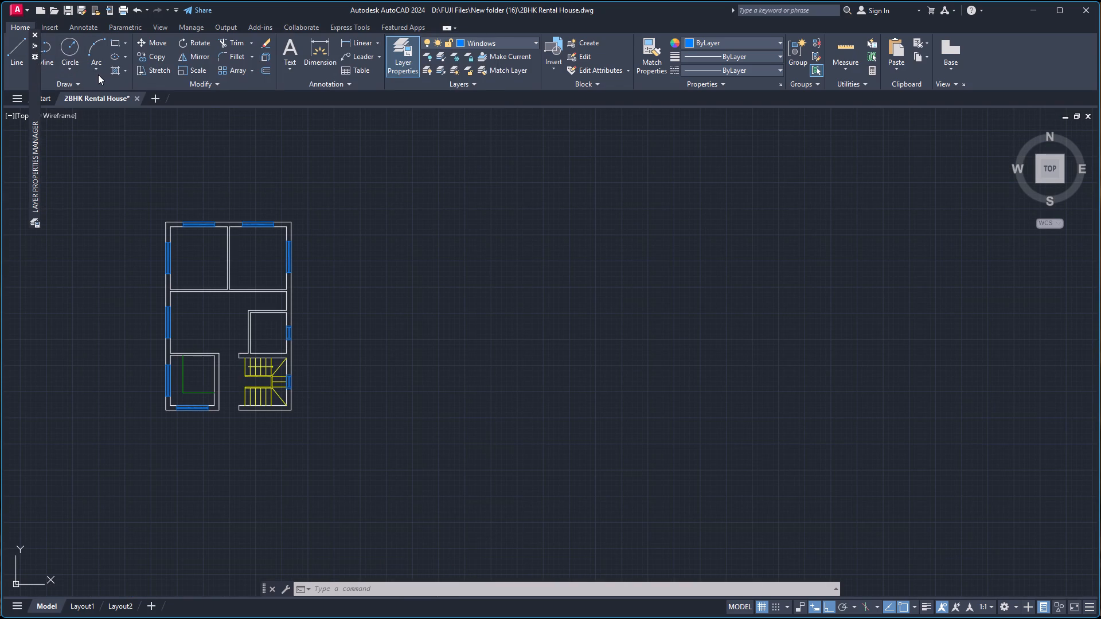
{"action": "key", "text": "Return"}
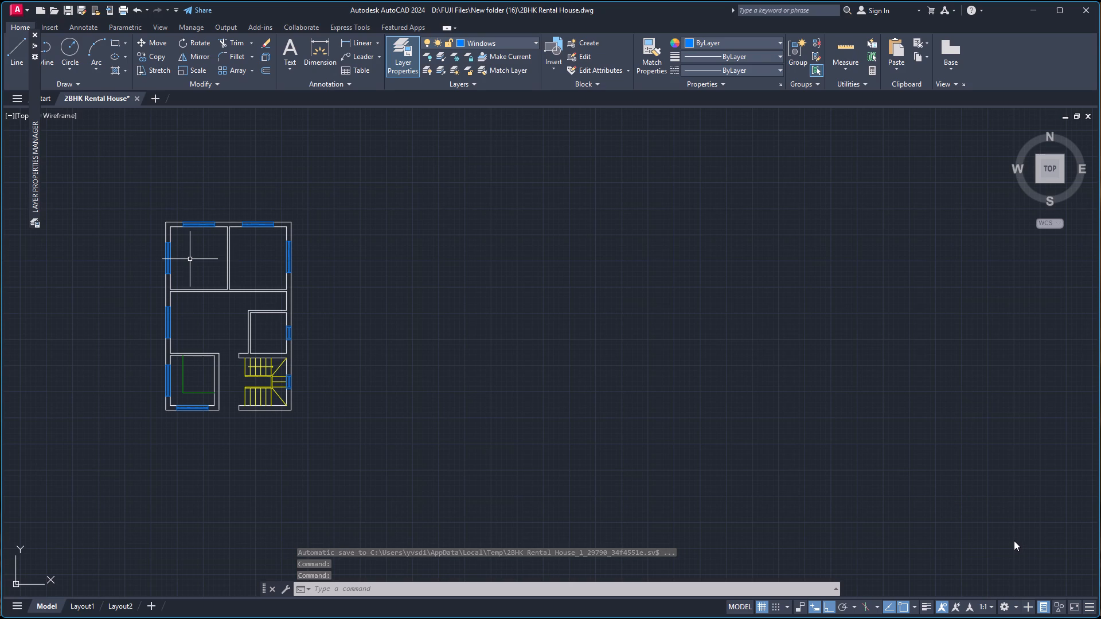
{"action": "key", "text": "i"}
{"action": "left_click", "coordinate": [702, 211]}
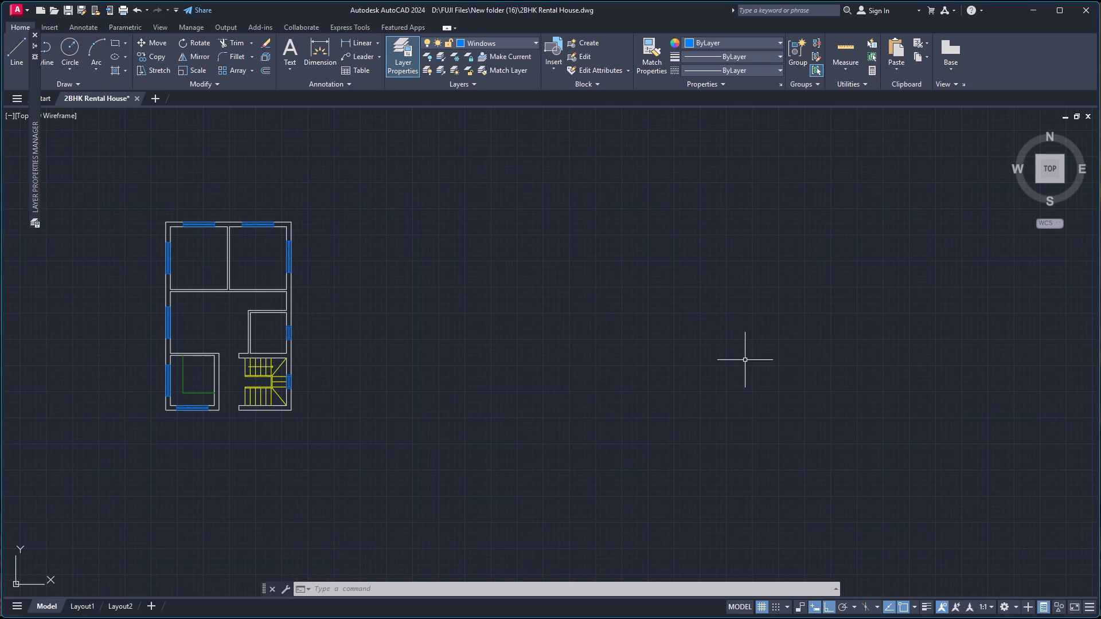
{"action": "key", "text": "i"}
{"action": "key", "text": "Return"}
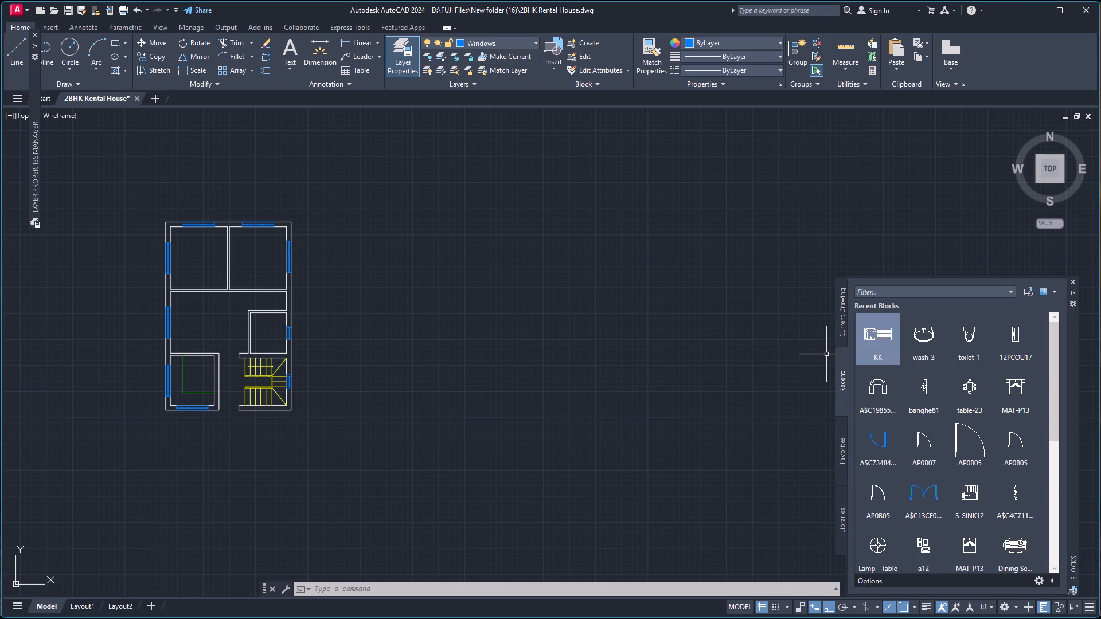
{"action": "left_click_drag", "start_coordinate": [968, 338], "coordinate": [351, 314]}
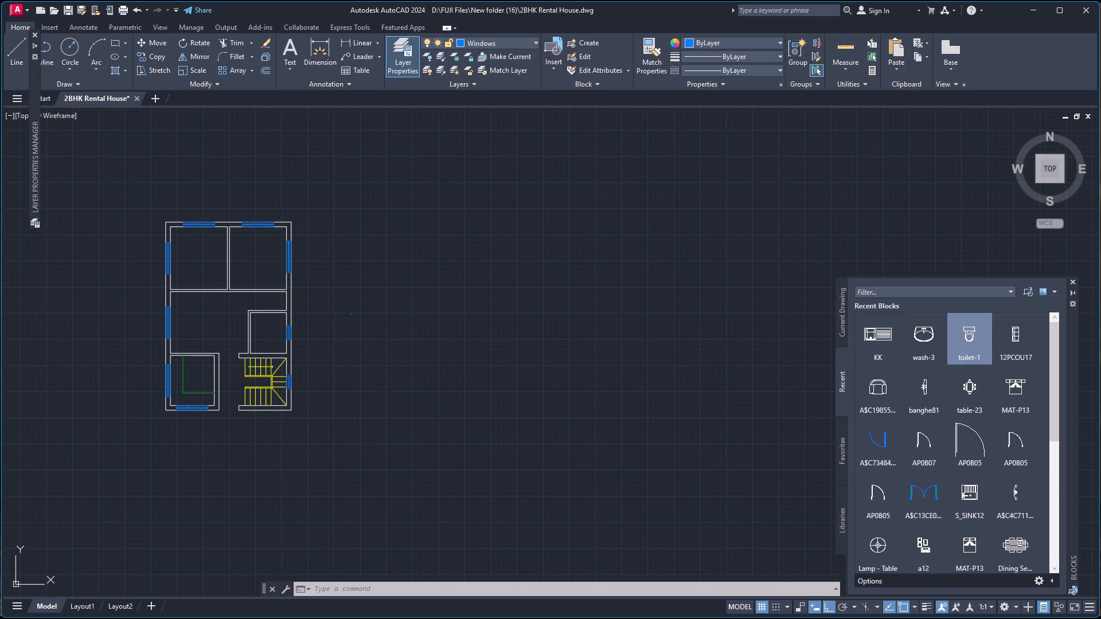
Make layer 0 the current layer.
{"action": "left_click", "coordinate": [489, 42]}
{"action": "left_click", "coordinate": [490, 61]}
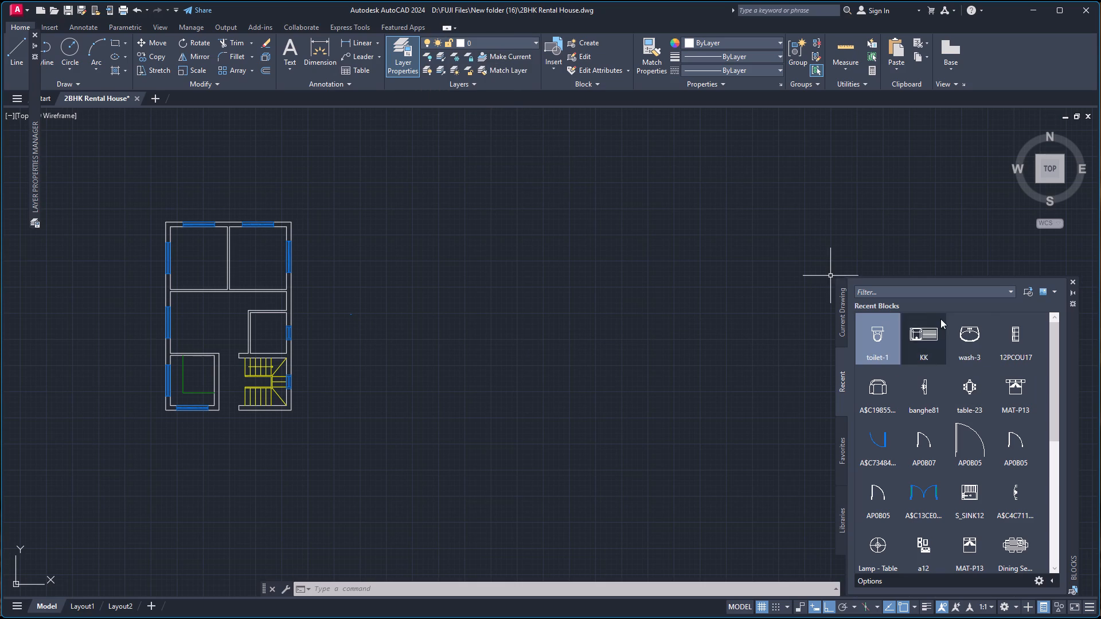
Insert the wash-3, MAT-P13 and 12PCOU17 recent blocks in the empty area east of the floor plan.
{"action": "left_click_drag", "start_coordinate": [975, 338], "coordinate": [349, 288]}
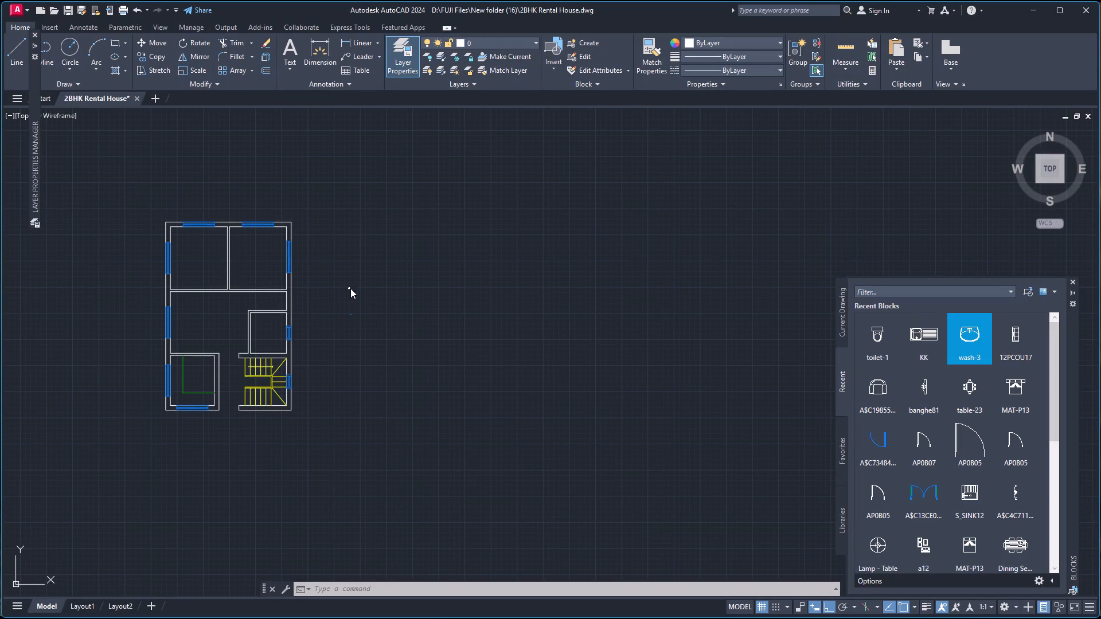
{"action": "left_click_drag", "start_coordinate": [1017, 386], "coordinate": [374, 262]}
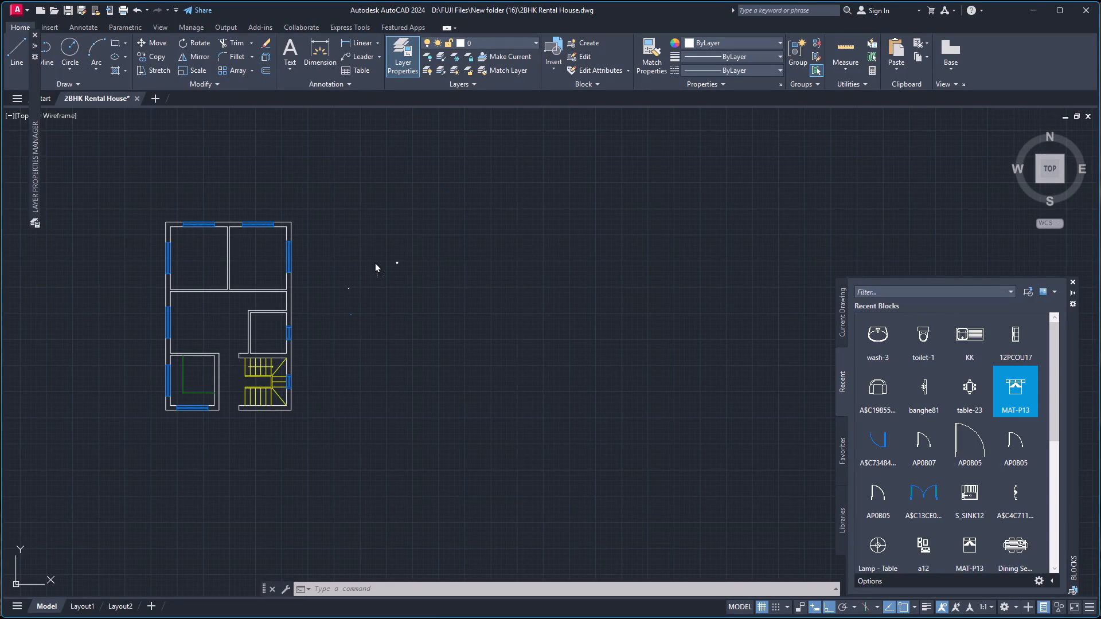
{"action": "left_click_drag", "start_coordinate": [374, 262], "coordinate": [356, 261]}
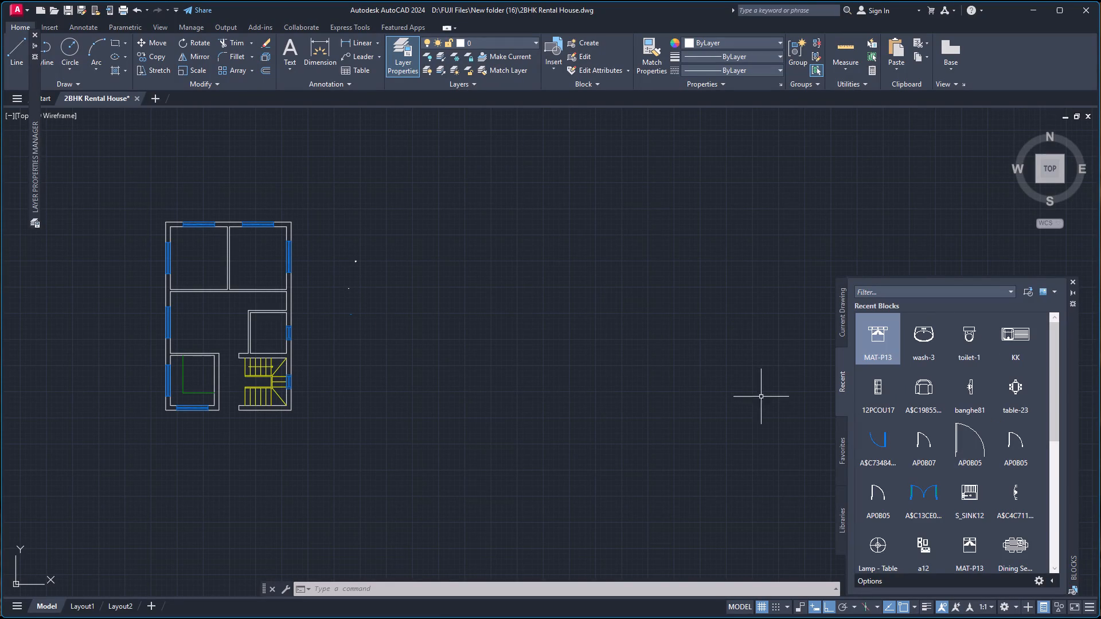
{"action": "left_click_drag", "start_coordinate": [881, 391], "coordinate": [506, 301]}
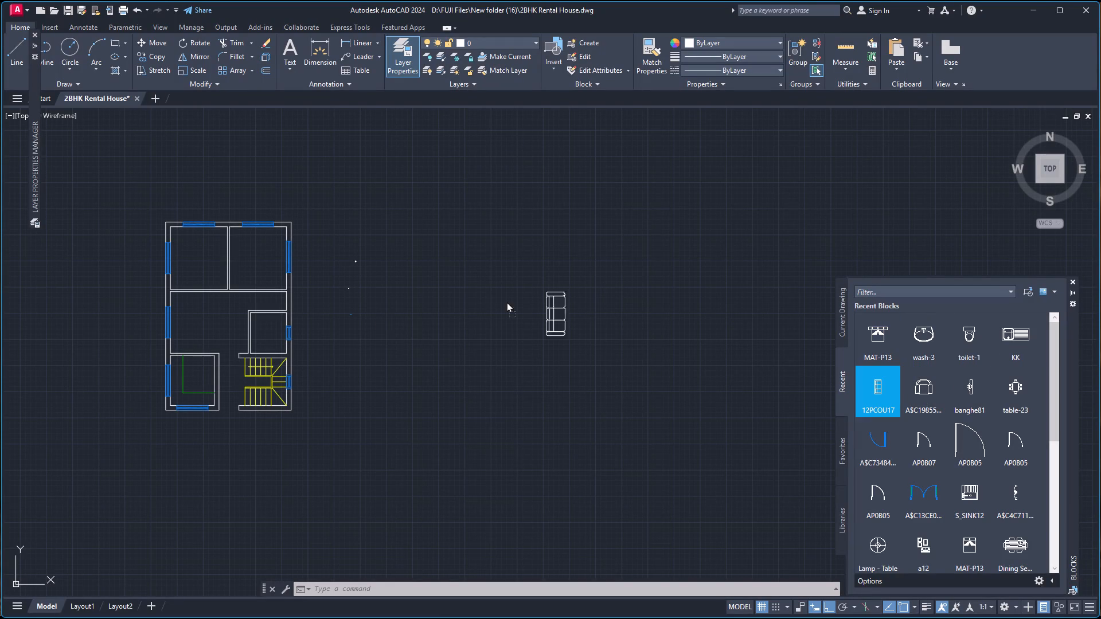
{"action": "left_click_drag", "start_coordinate": [506, 301], "coordinate": [429, 276]}
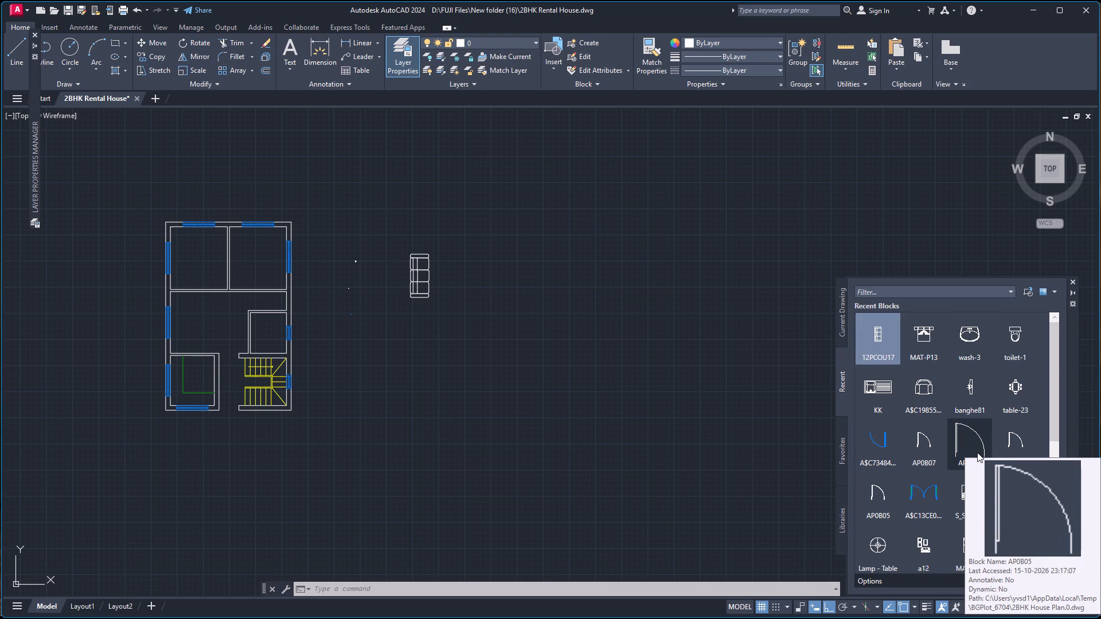
Insert the large AP0B05 door block in the empty space east of the sofa block.
{"action": "left_click_drag", "start_coordinate": [973, 441], "coordinate": [527, 341]}
{"action": "left_click_drag", "start_coordinate": [879, 496], "coordinate": [610, 373]}
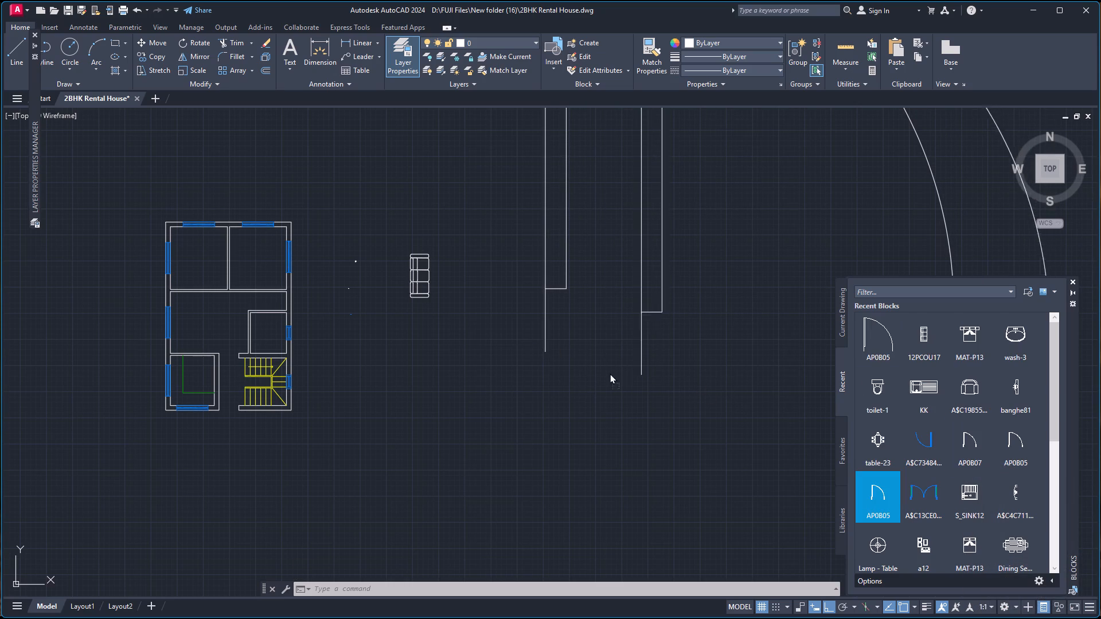
{"action": "left_click_drag", "start_coordinate": [610, 373], "coordinate": [865, 512]}
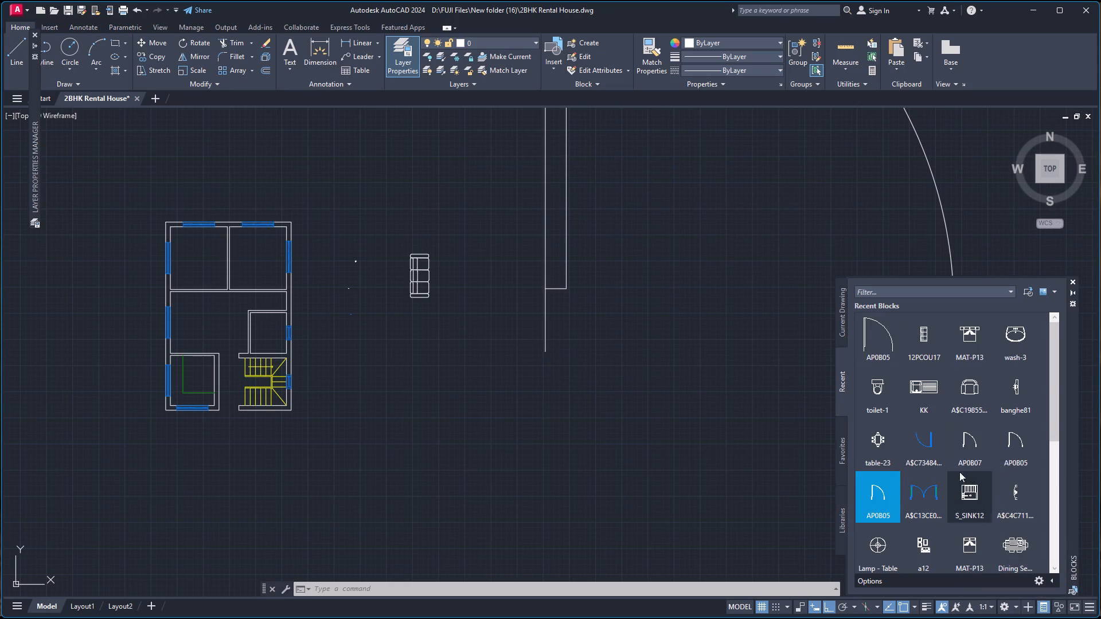
Insert the blue A$C13CE0... double-door, S_SINK12 and table-23 blocks in the empty area east of the staircase and small room.
{"action": "left_click_drag", "start_coordinate": [922, 503], "coordinate": [559, 430]}
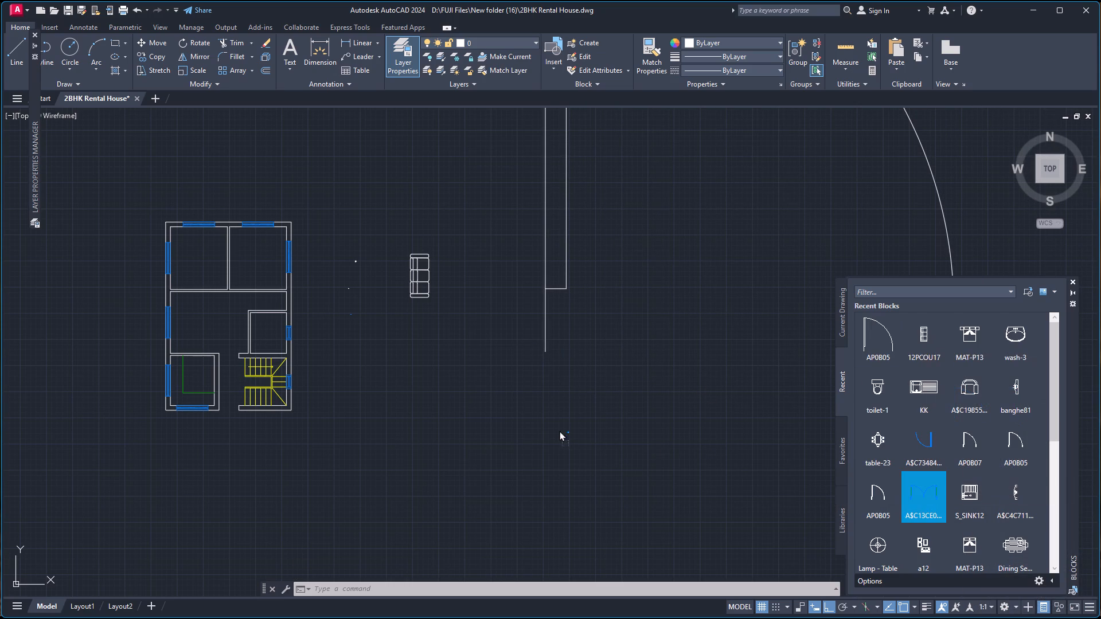
{"action": "left_click_drag", "start_coordinate": [559, 430], "coordinate": [372, 343]}
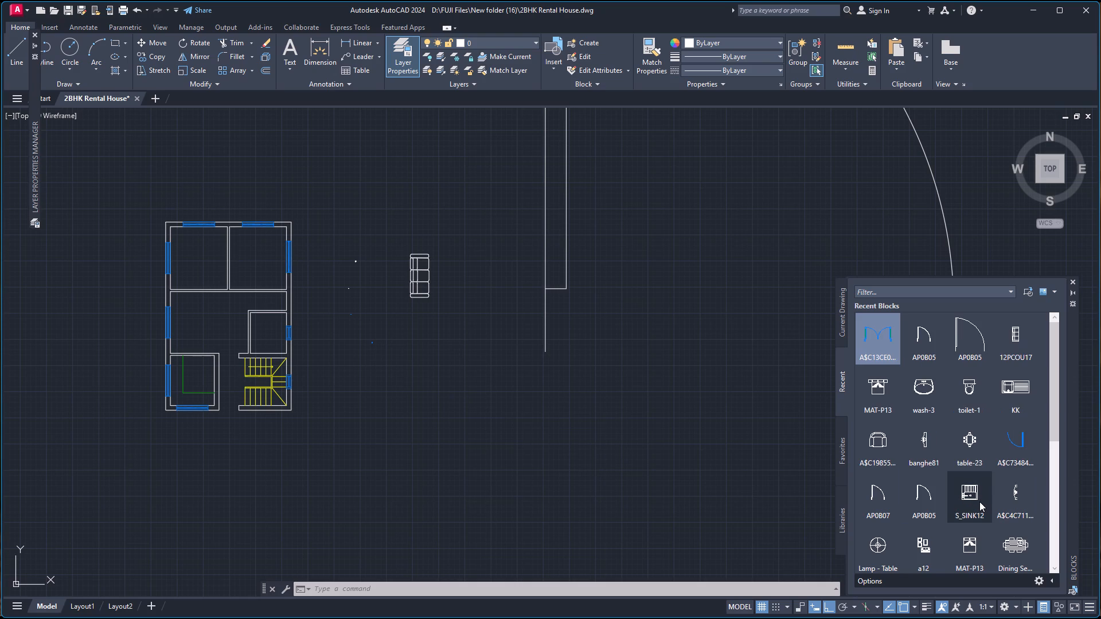
{"action": "left_click_drag", "start_coordinate": [979, 502], "coordinate": [391, 385]}
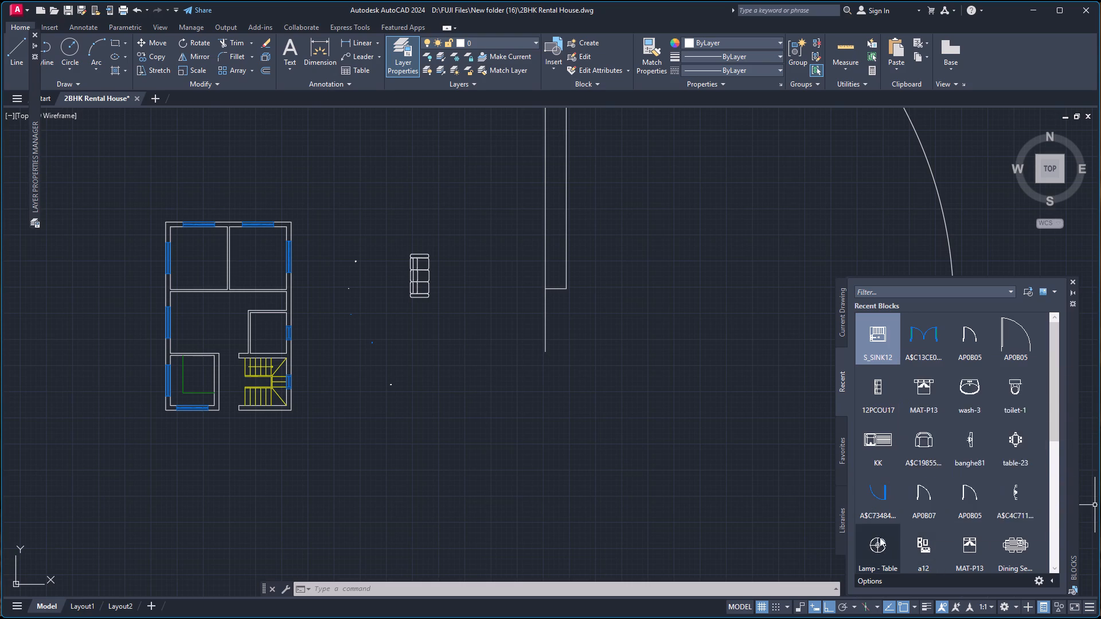
{"action": "left_click_drag", "start_coordinate": [1012, 446], "coordinate": [434, 363]}
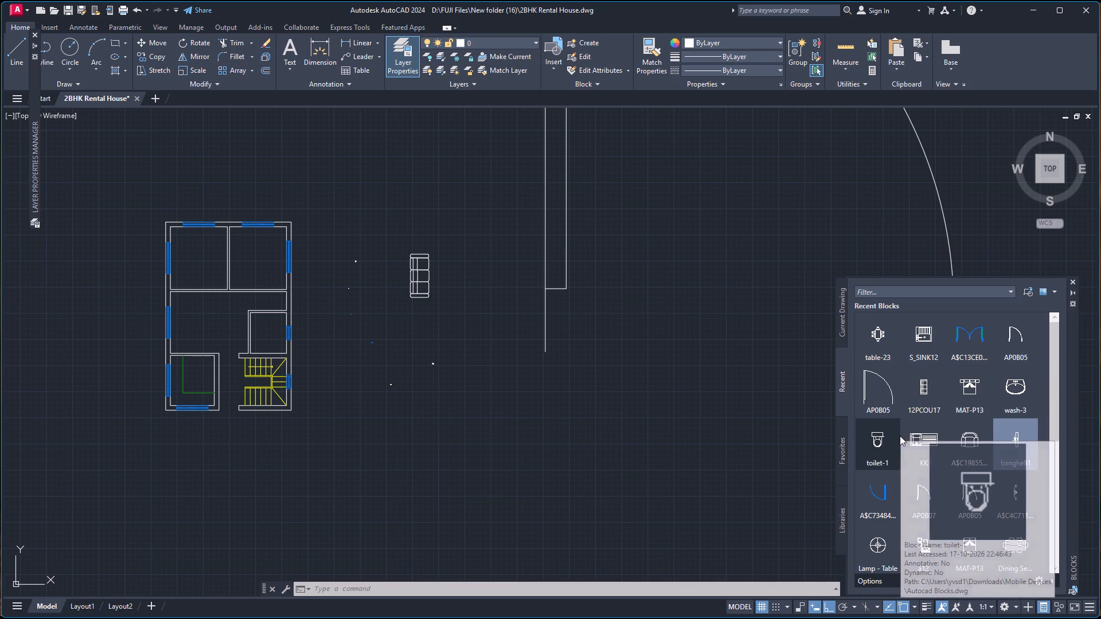
Look through the remaining recent blocks for further furniture, doors and fixtures, then close the blocks palette.
{"action": "scroll", "coordinate": [900, 436], "scroll_direction": "down", "scroll_amount": 4}
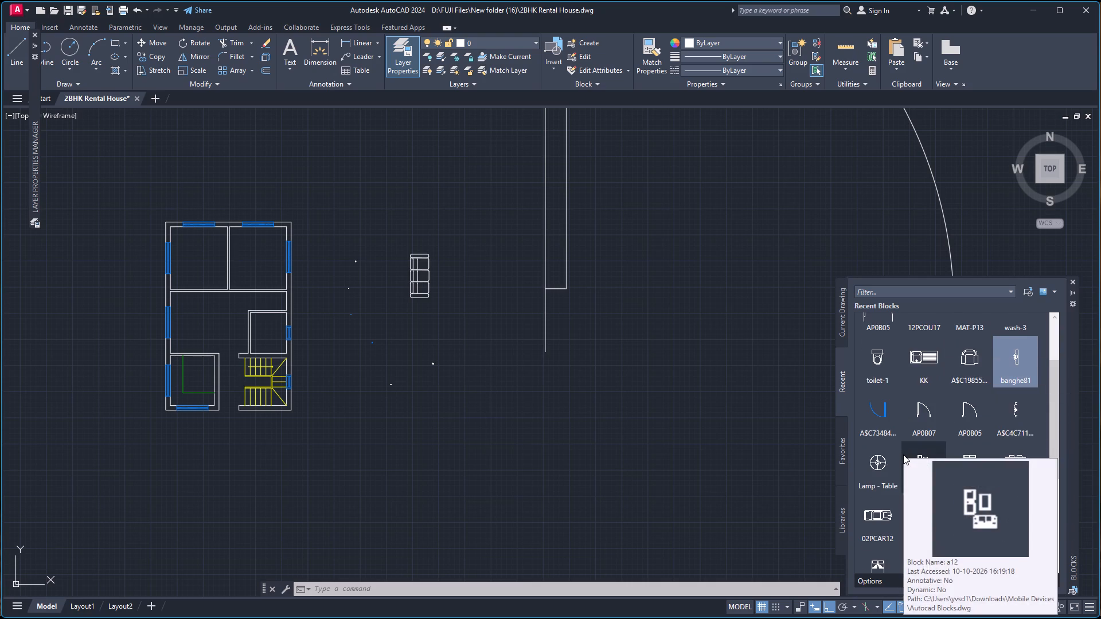
{"action": "scroll", "coordinate": [892, 471], "scroll_direction": "down", "scroll_amount": 1}
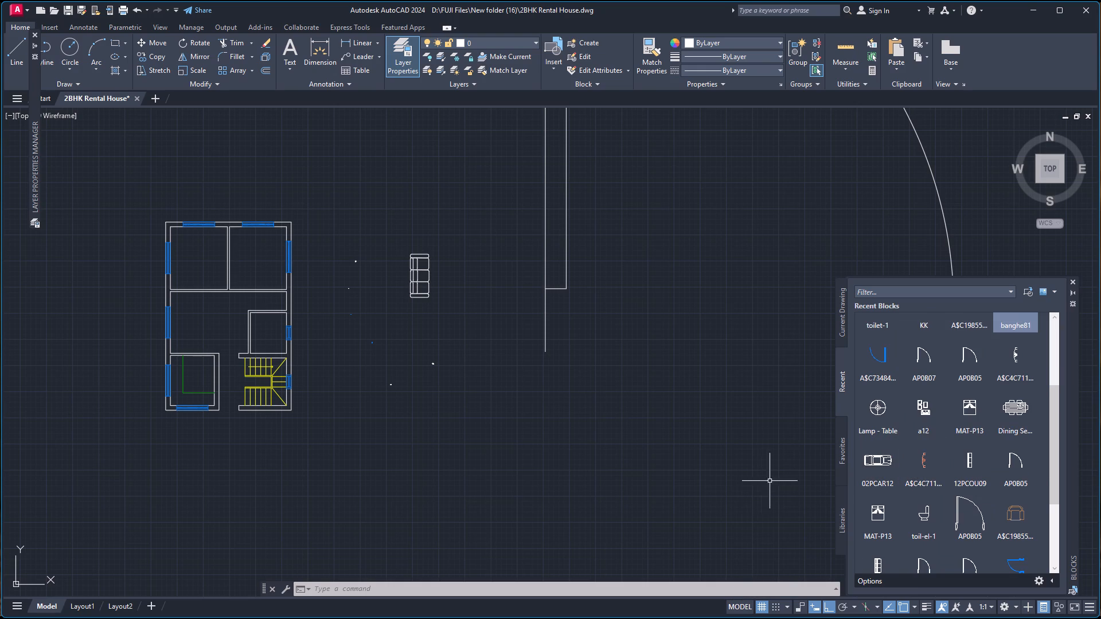
{"action": "scroll", "coordinate": [883, 477], "scroll_direction": "down", "scroll_amount": 2}
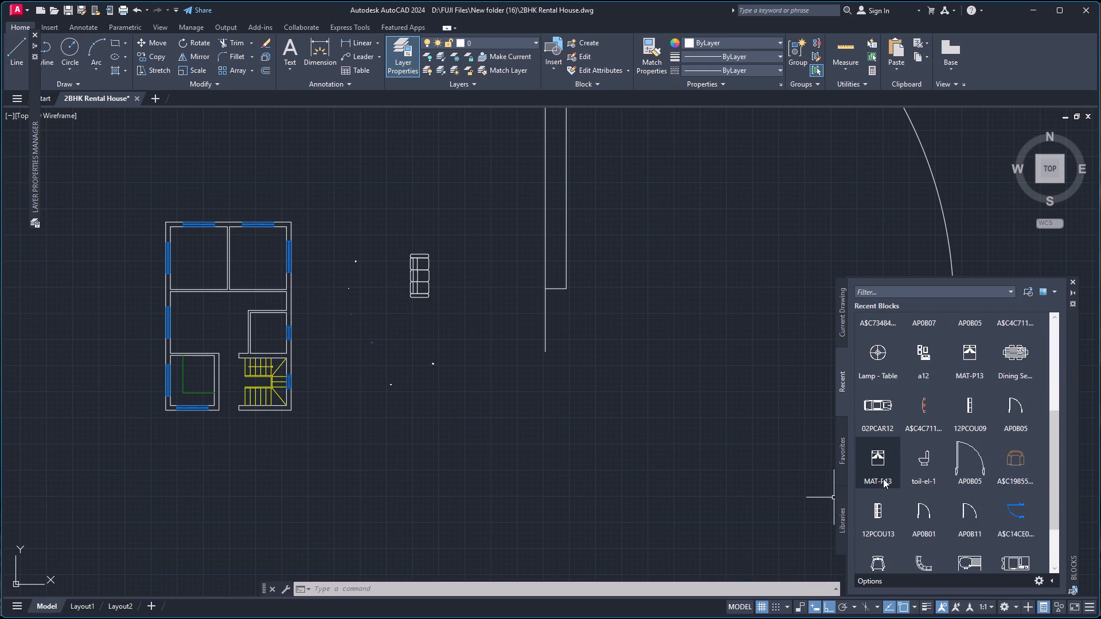
{"action": "scroll", "coordinate": [883, 483], "scroll_direction": "down", "scroll_amount": 4}
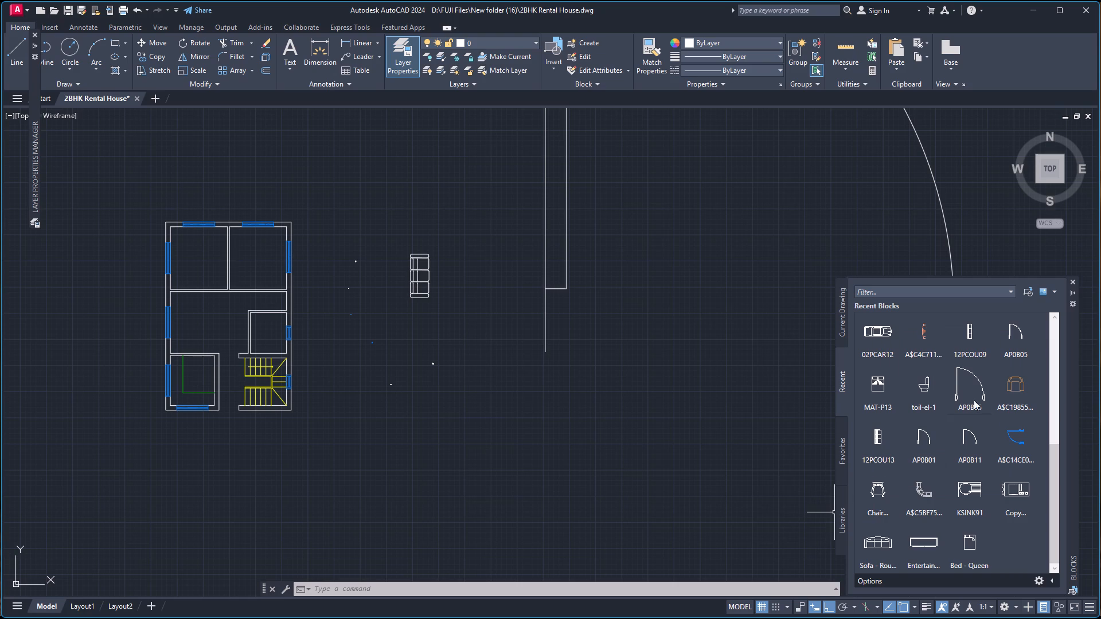
{"action": "left_click", "coordinate": [1072, 281]}
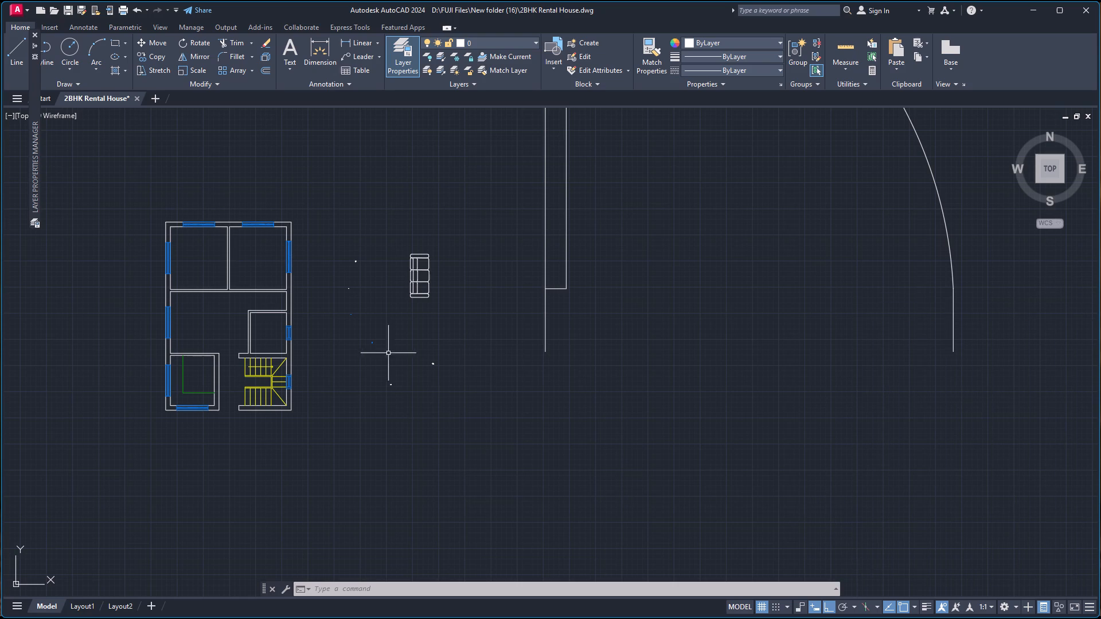
Scale the oversized AP0B05 door block down to roughly door size, using its lower-left end as base point.
{"action": "scroll", "coordinate": [425, 354], "scroll_direction": "down", "scroll_amount": 3}
{"action": "scroll", "coordinate": [451, 321], "scroll_direction": "up", "scroll_amount": 3}
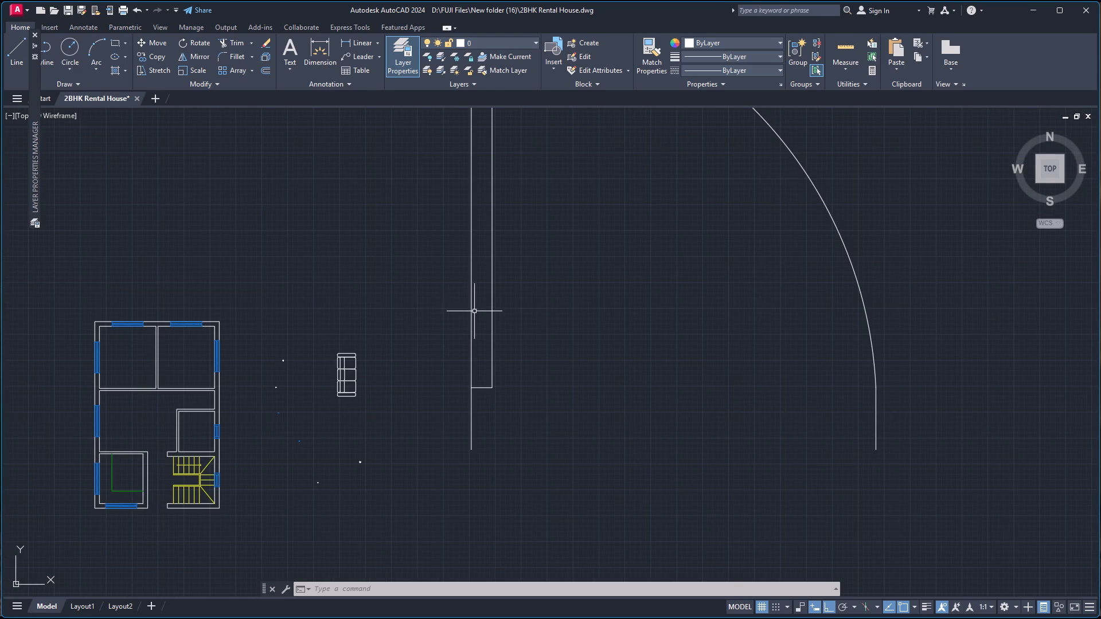
{"action": "left_click", "coordinate": [471, 317]}
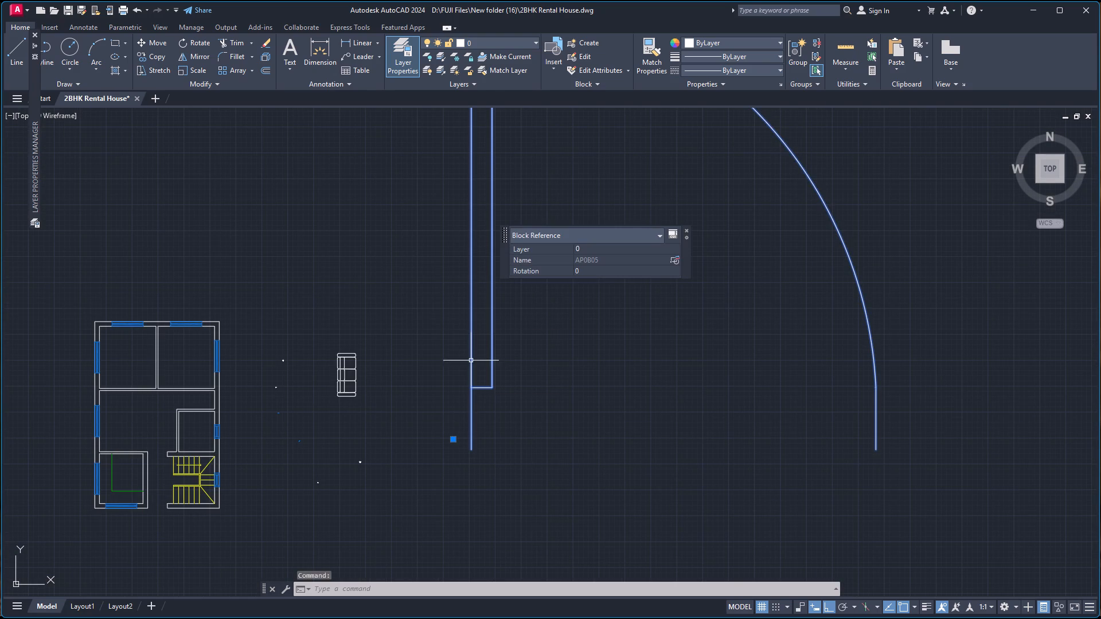
{"action": "type", "text": "sc"}
{"action": "key", "text": "Return"}
{"action": "left_click", "coordinate": [468, 448]}
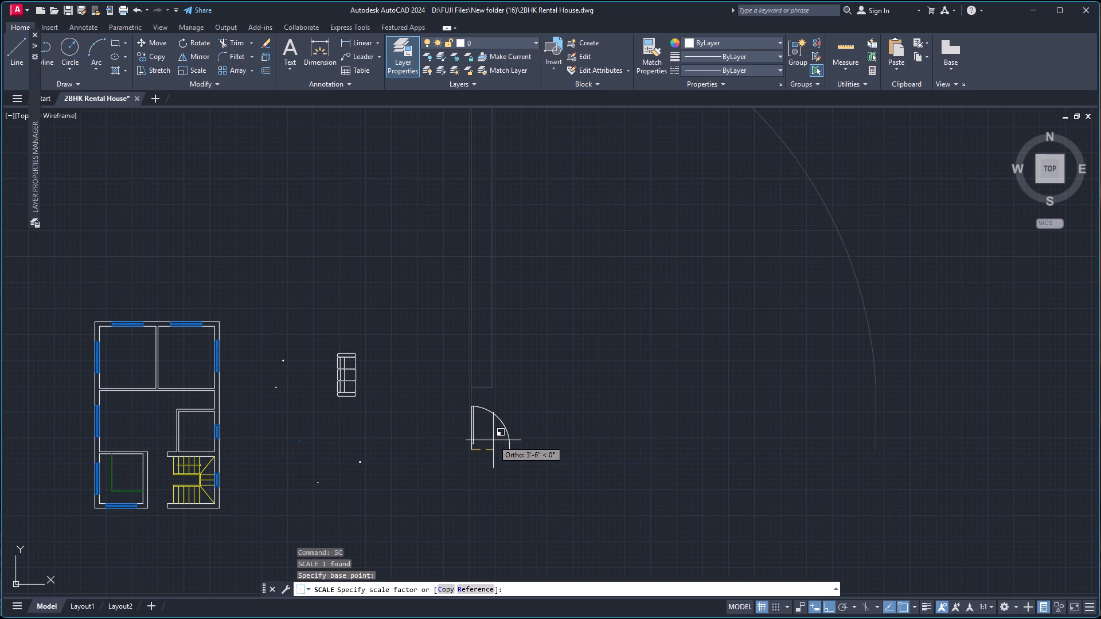
{"action": "left_click", "coordinate": [490, 442]}
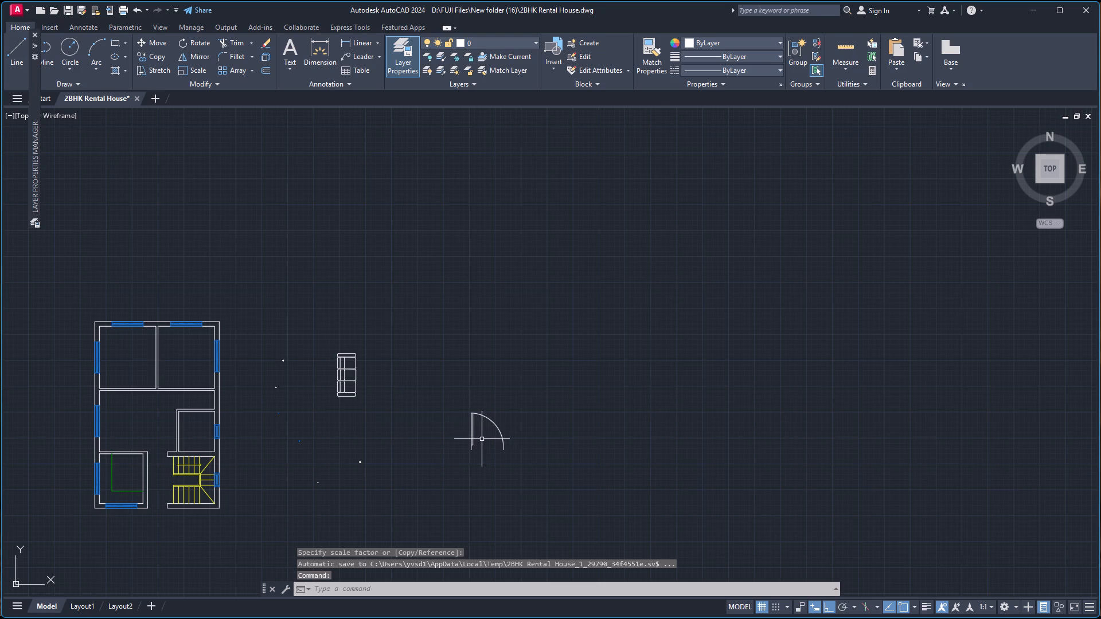
Align the AP0B05 door with the upper-right room's lower-left inner corner and a point along its bottom wall, scaling it to the alignment points.
{"action": "left_click", "coordinate": [474, 438]}
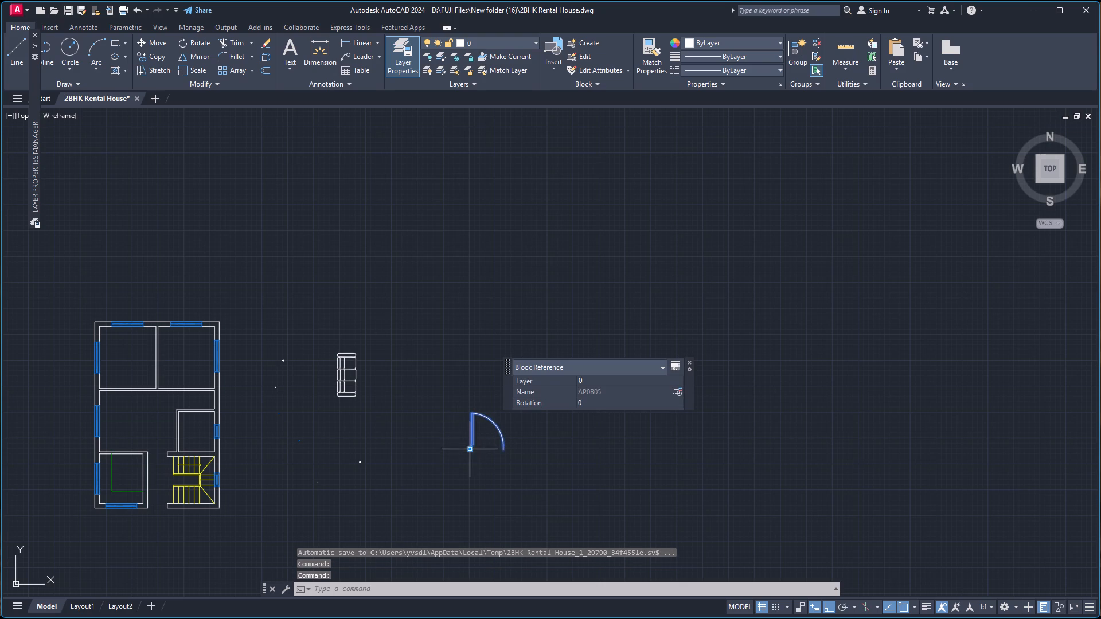
{"action": "key", "text": "a"}
{"action": "key", "text": "l"}
{"action": "key", "text": "Return"}
{"action": "scroll", "coordinate": [453, 446], "scroll_direction": "up", "scroll_amount": 3}
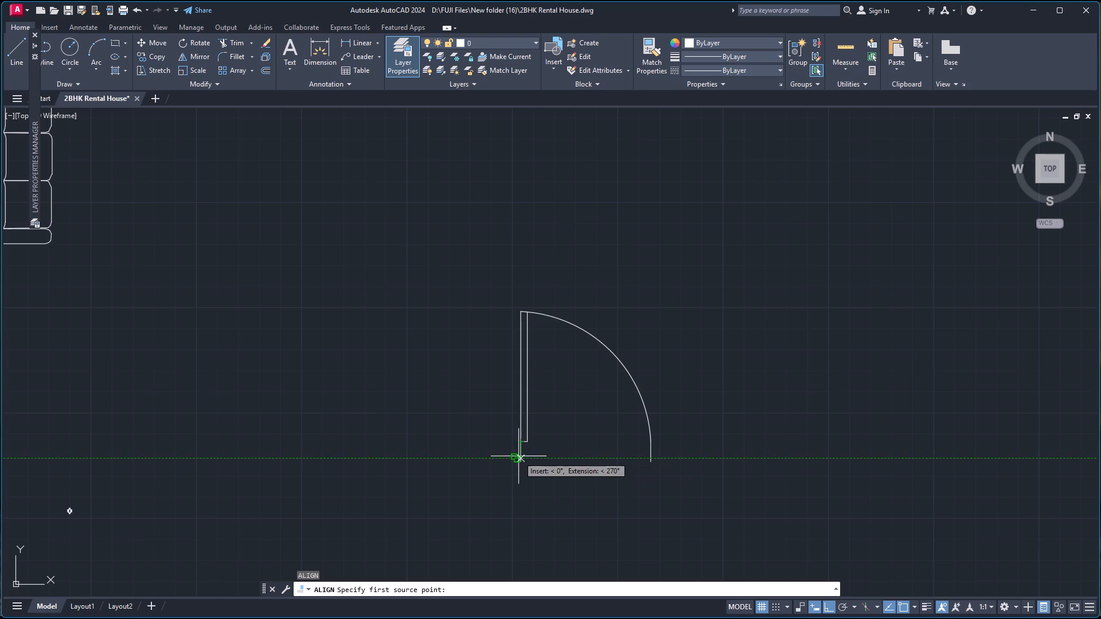
{"action": "left_click", "coordinate": [518, 444]}
{"action": "scroll", "coordinate": [173, 445], "scroll_direction": "down", "scroll_amount": 6}
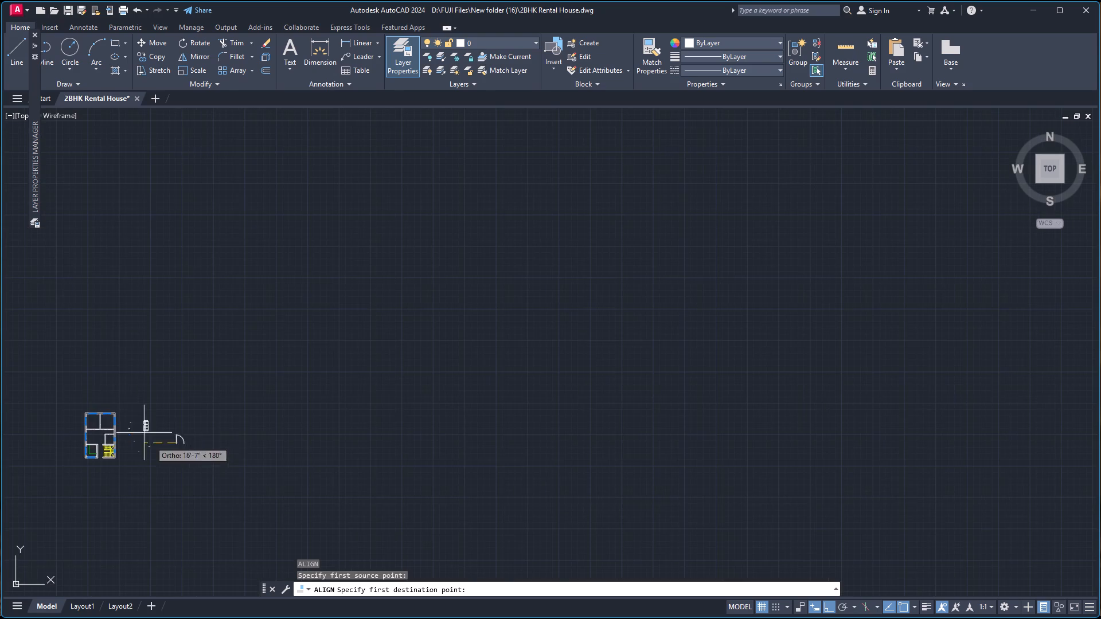
{"action": "scroll", "coordinate": [103, 426], "scroll_direction": "up", "scroll_amount": 6}
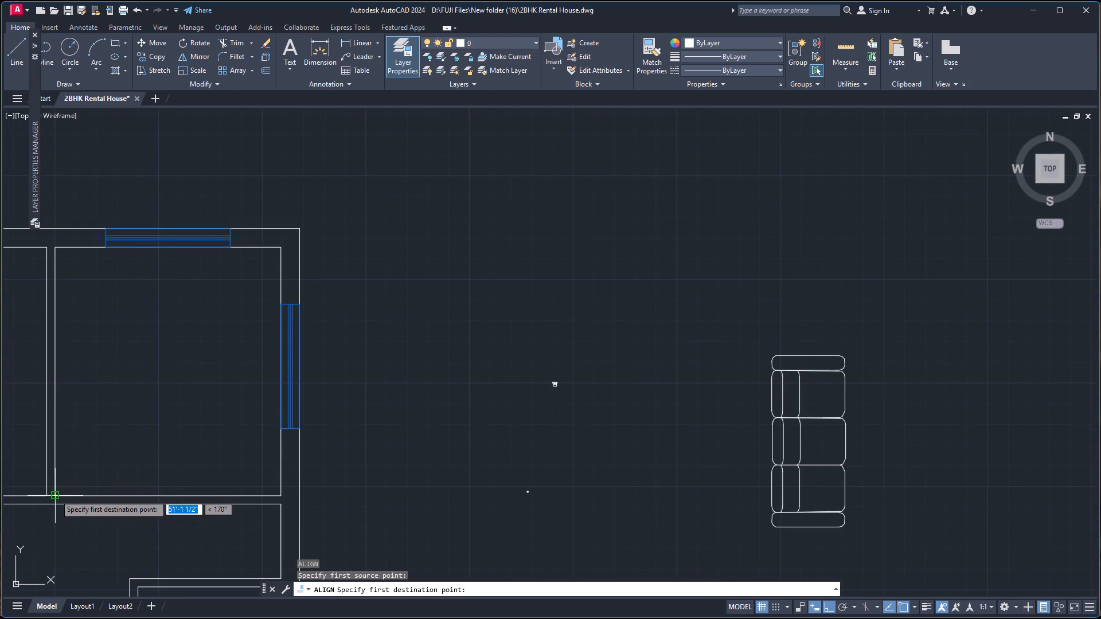
{"action": "left_click", "coordinate": [54, 496]}
{"action": "scroll", "coordinate": [813, 520], "scroll_direction": "down", "scroll_amount": 4}
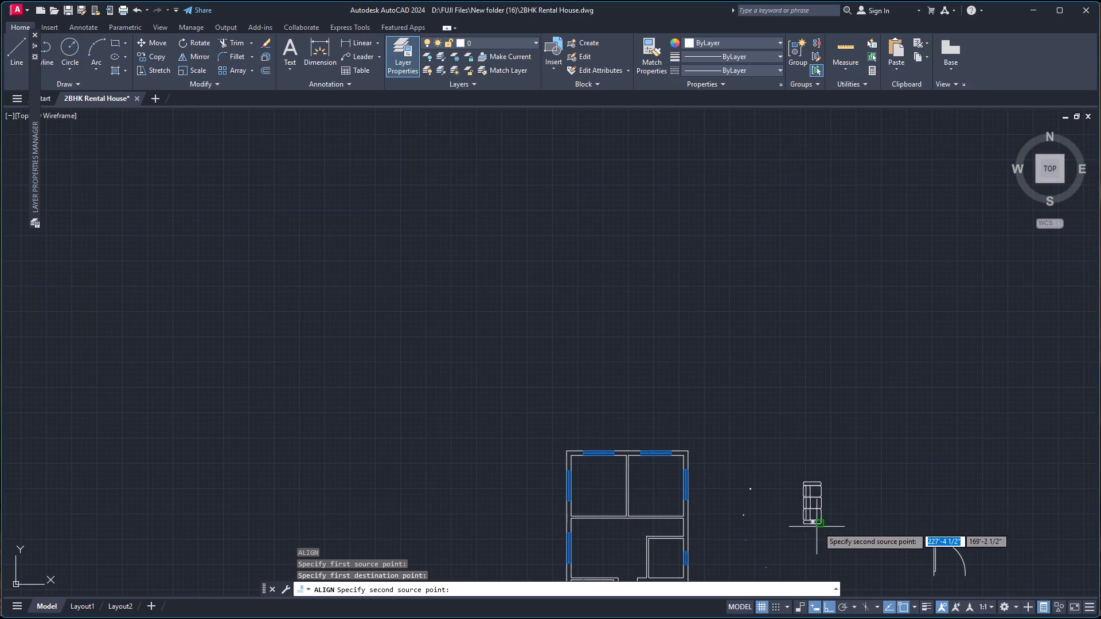
{"action": "scroll", "coordinate": [826, 526], "scroll_direction": "down", "scroll_amount": 2}
{"action": "scroll", "coordinate": [883, 544], "scroll_direction": "up", "scroll_amount": 5}
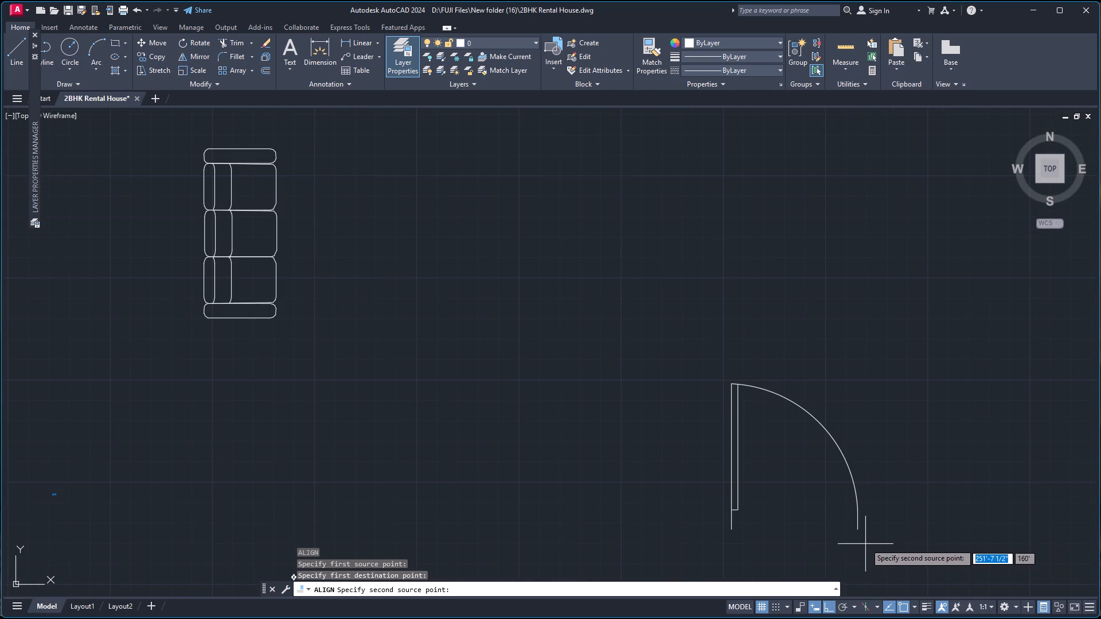
{"action": "left_click", "coordinate": [855, 530]}
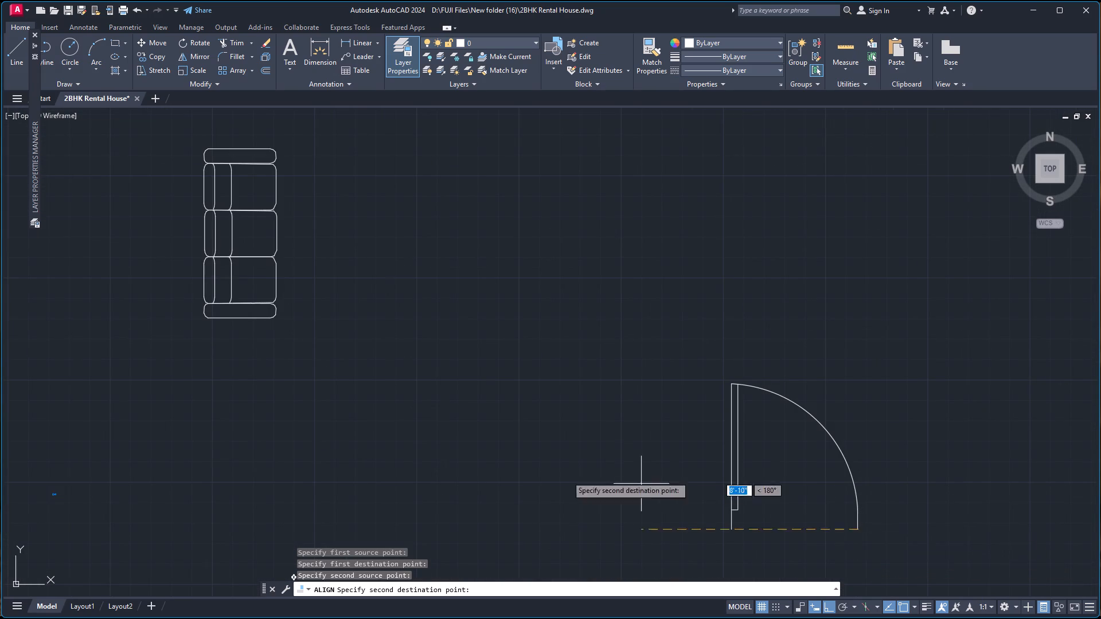
{"action": "scroll", "coordinate": [509, 487], "scroll_direction": "down", "scroll_amount": 6}
{"action": "scroll", "coordinate": [354, 484], "scroll_direction": "up", "scroll_amount": 5}
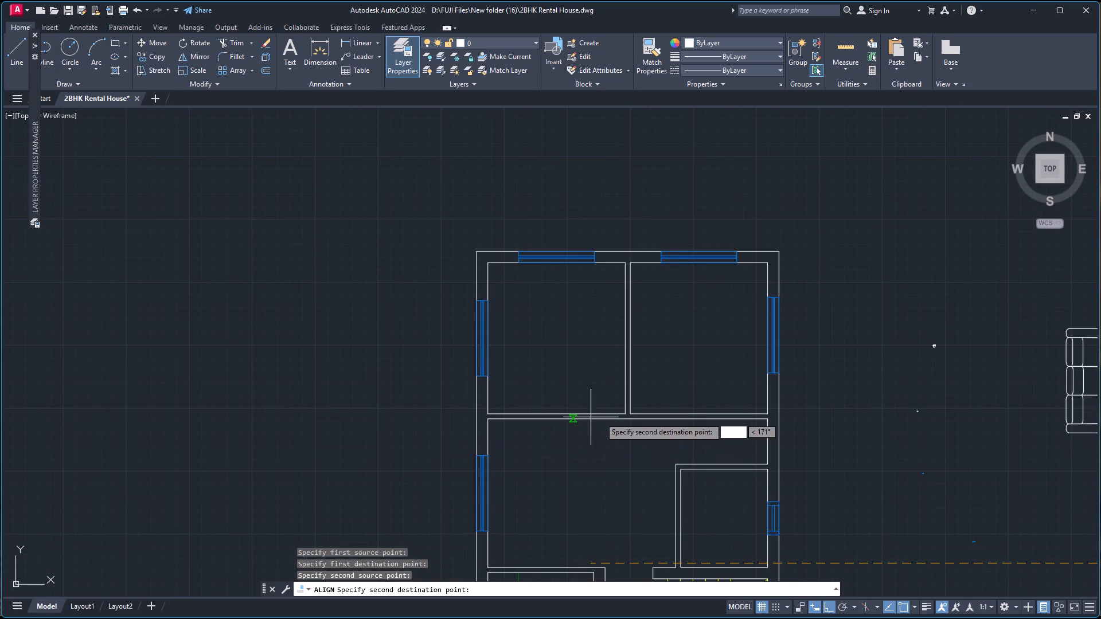
{"action": "left_click", "coordinate": [680, 420]}
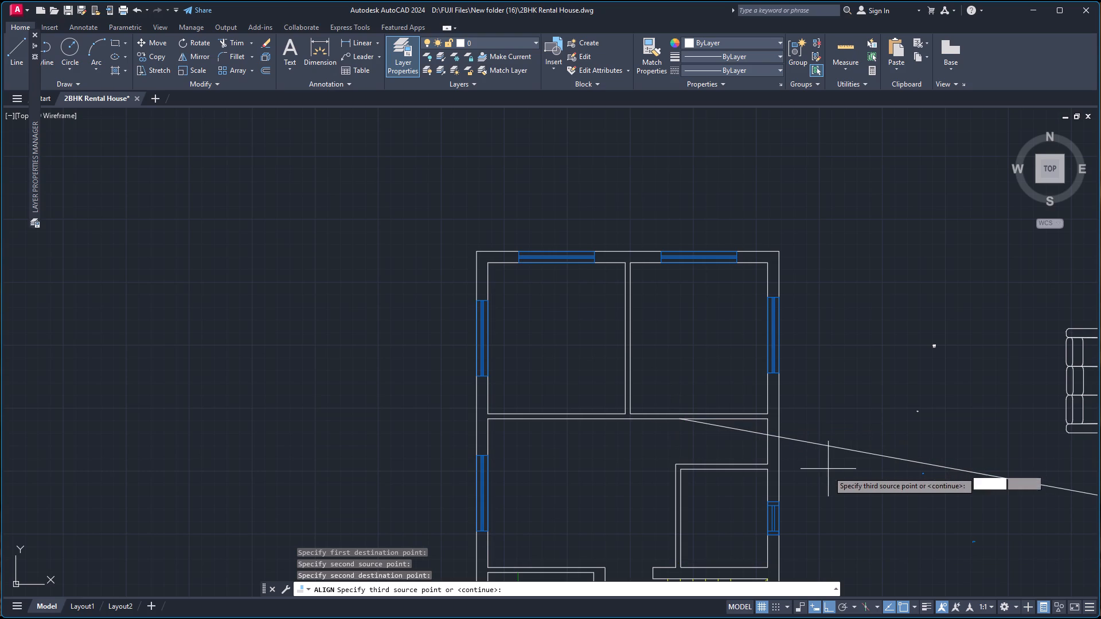
{"action": "key", "text": "Return"}
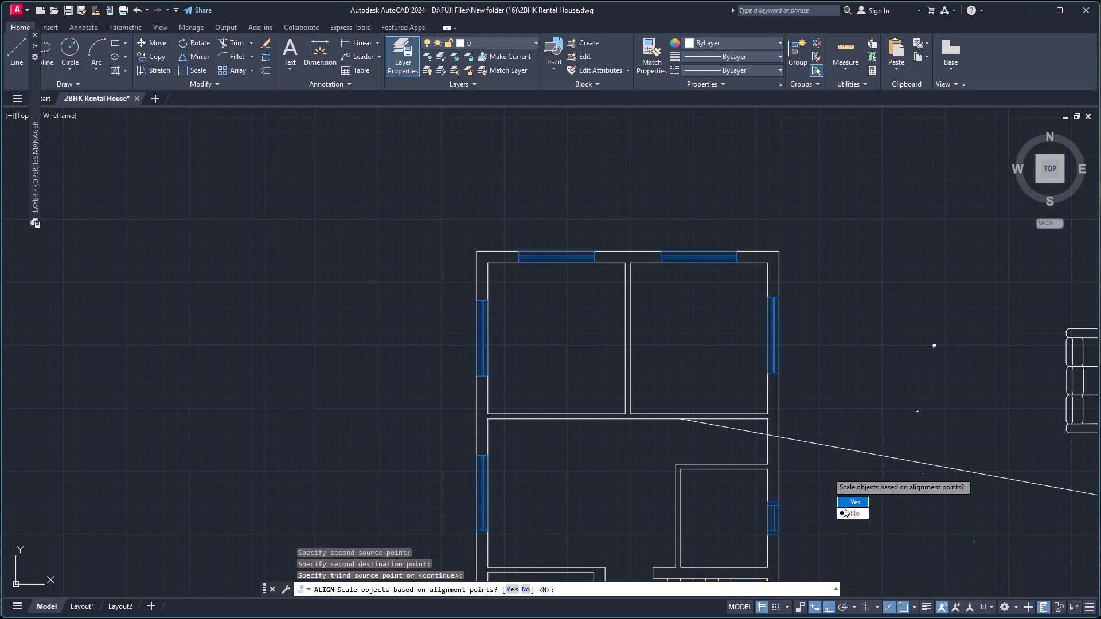
{"action": "left_click_drag", "start_coordinate": [848, 504], "coordinate": [827, 472]}
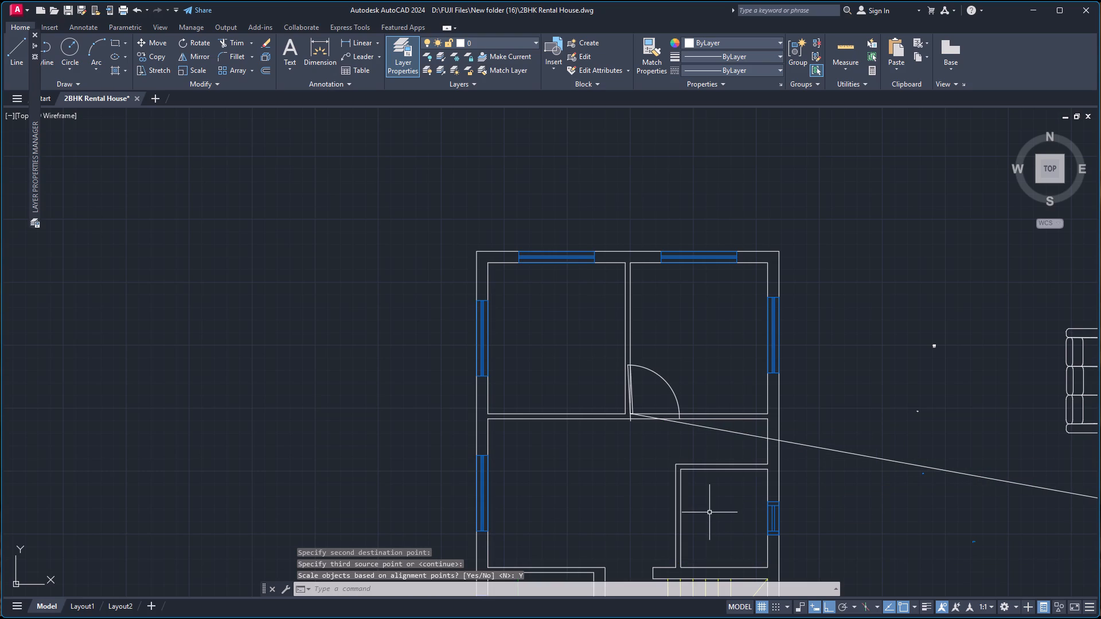
Turn Ortho mode off.
{"action": "scroll", "coordinate": [715, 530], "scroll_direction": "down", "scroll_amount": 2}
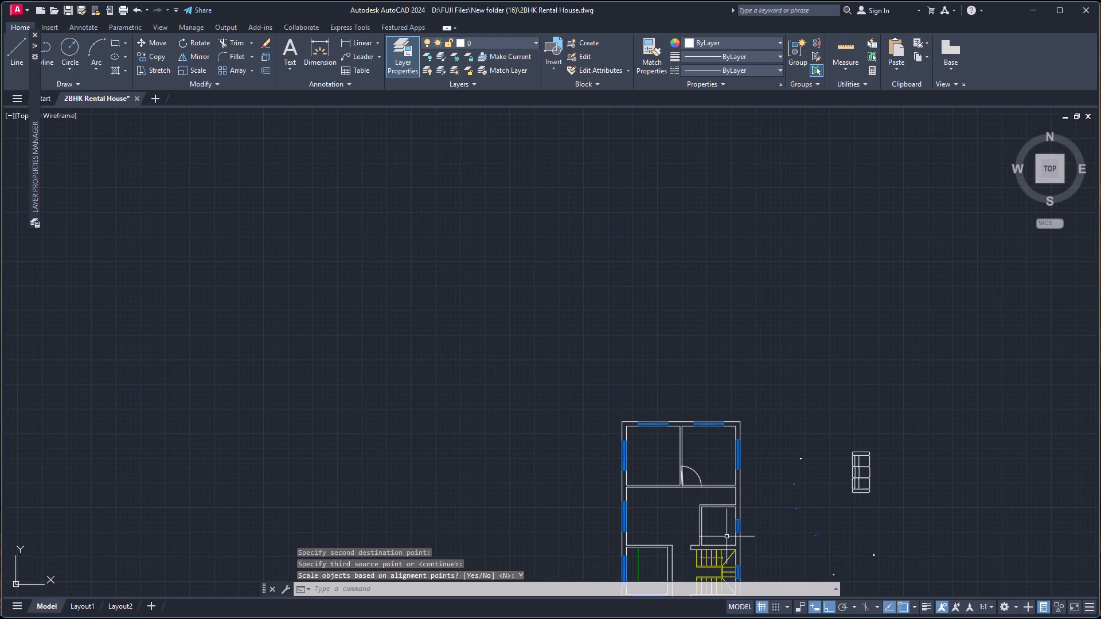
{"action": "key", "text": "F8"}
{"action": "scroll", "coordinate": [710, 502], "scroll_direction": "down", "scroll_amount": 1}
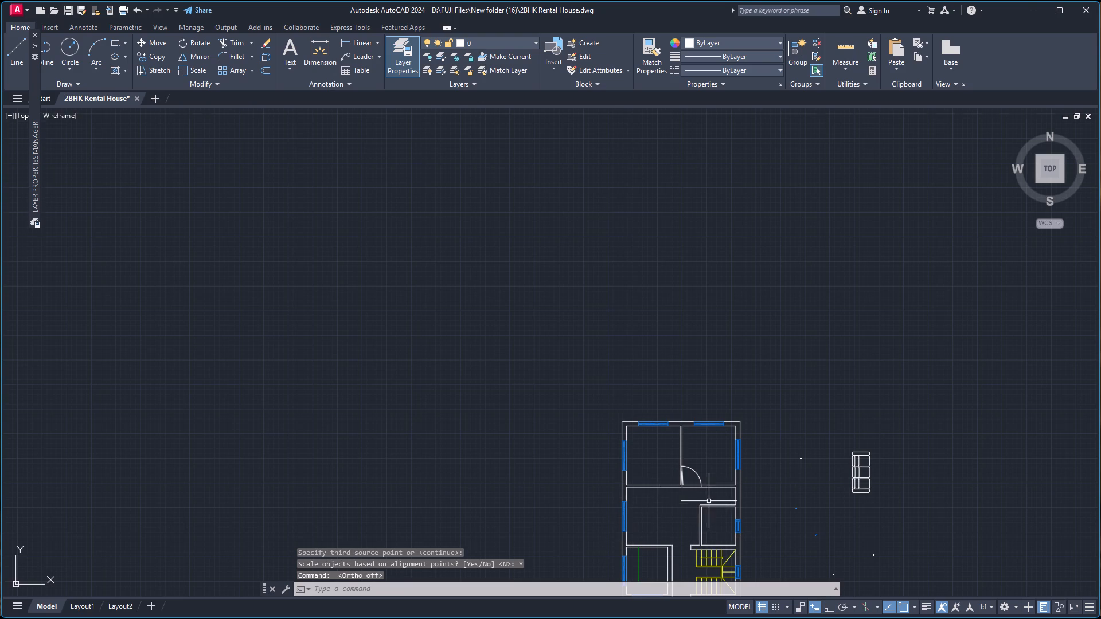
Set the rotation of the AP0B05 door block in the upper-right room to 0 and dismiss its quick properties.
{"action": "scroll", "coordinate": [709, 493], "scroll_direction": "up", "scroll_amount": 5}
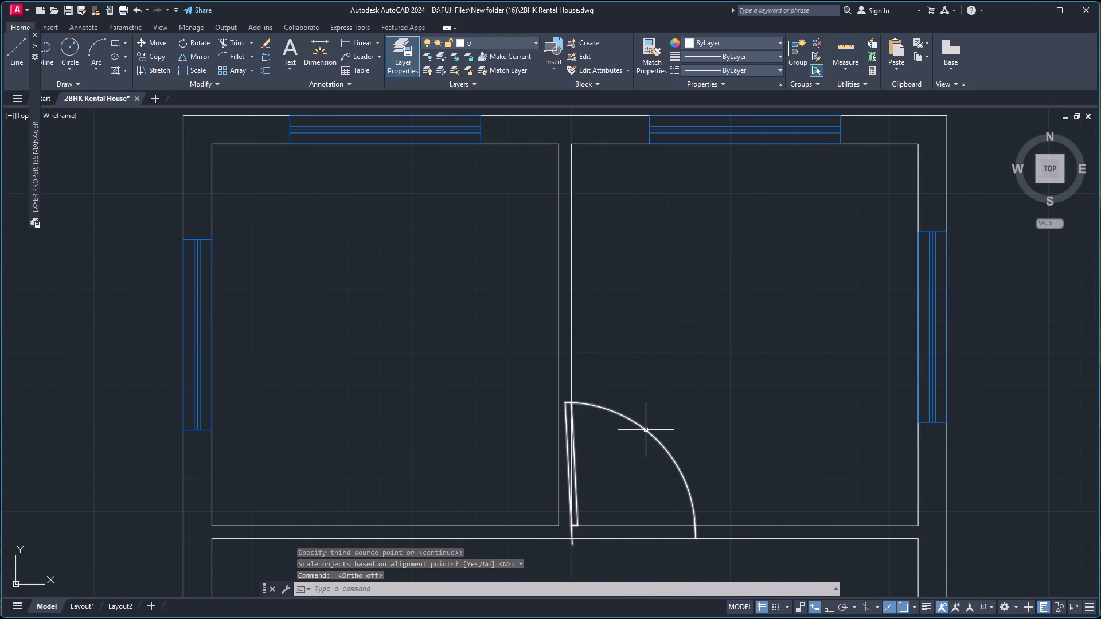
{"action": "left_click", "coordinate": [646, 430]}
{"action": "left_click", "coordinate": [777, 399]}
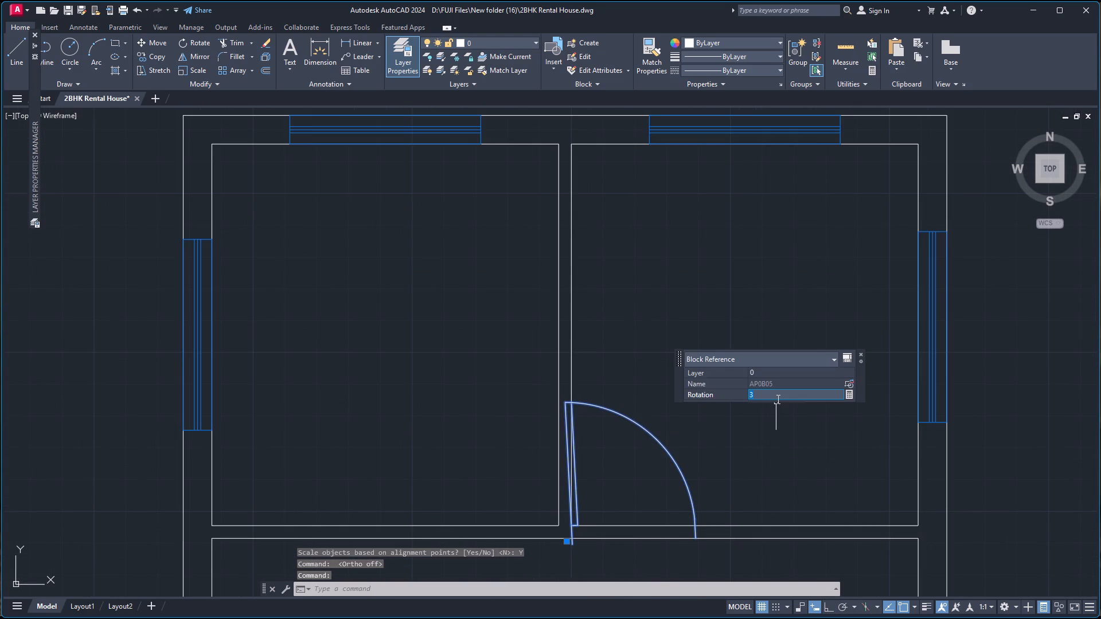
{"action": "key", "text": "0"}
{"action": "key", "text": "Return"}
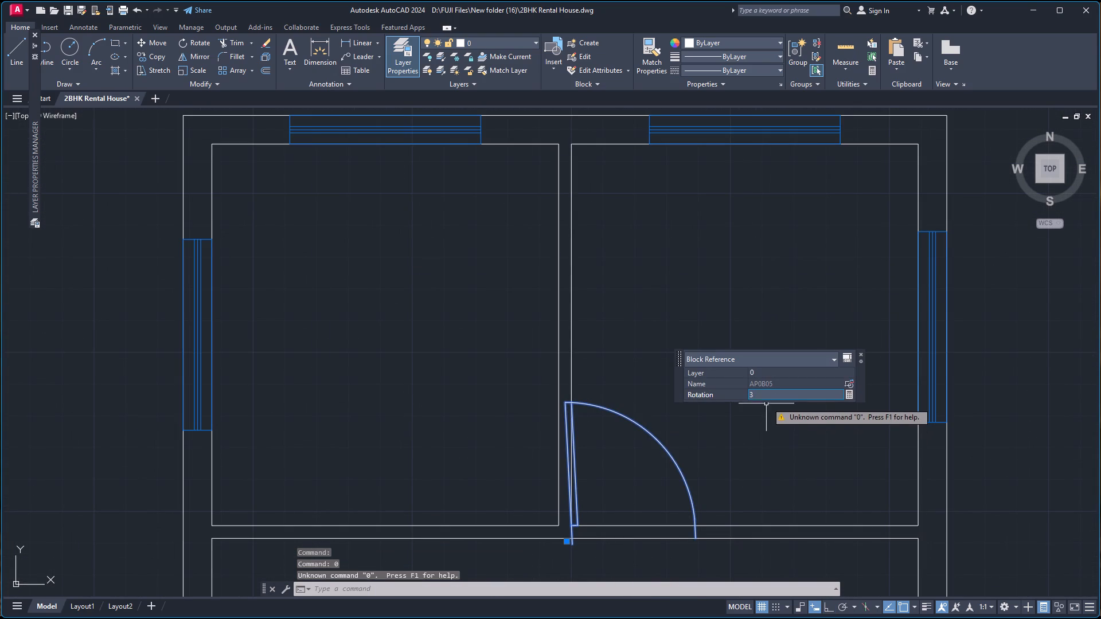
{"action": "key", "text": "0"}
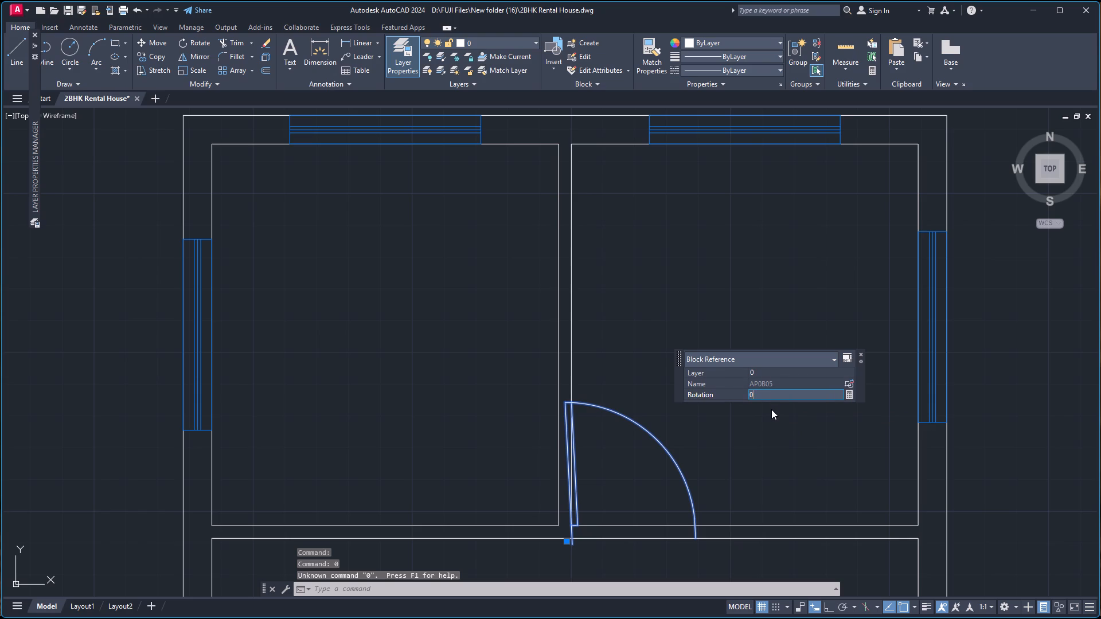
{"action": "key", "text": "Return"}
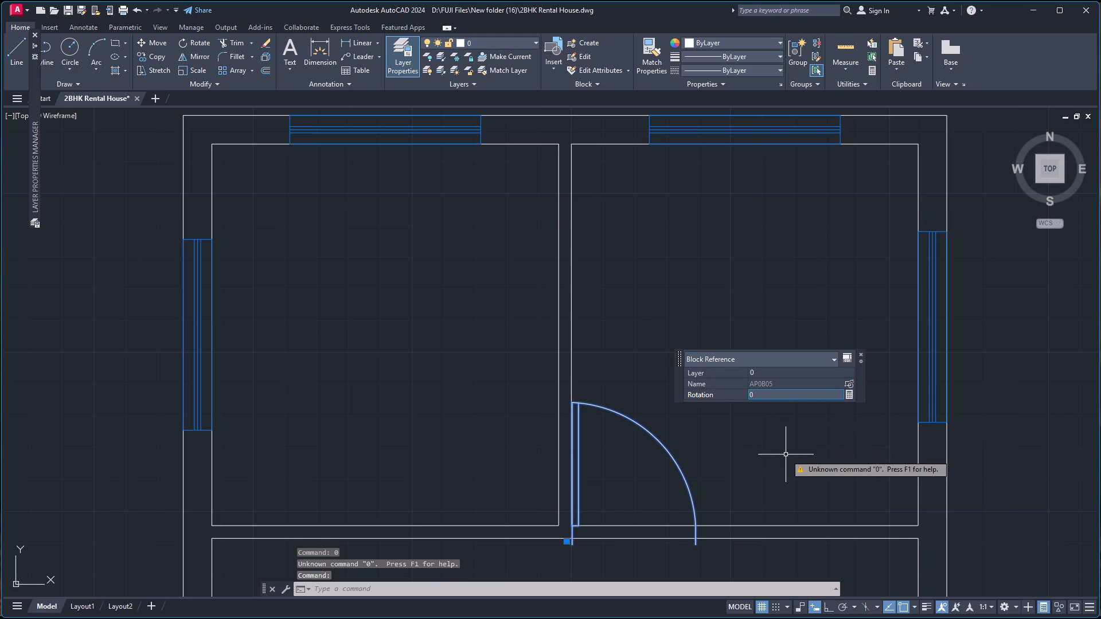
{"action": "left_click", "coordinate": [860, 352]}
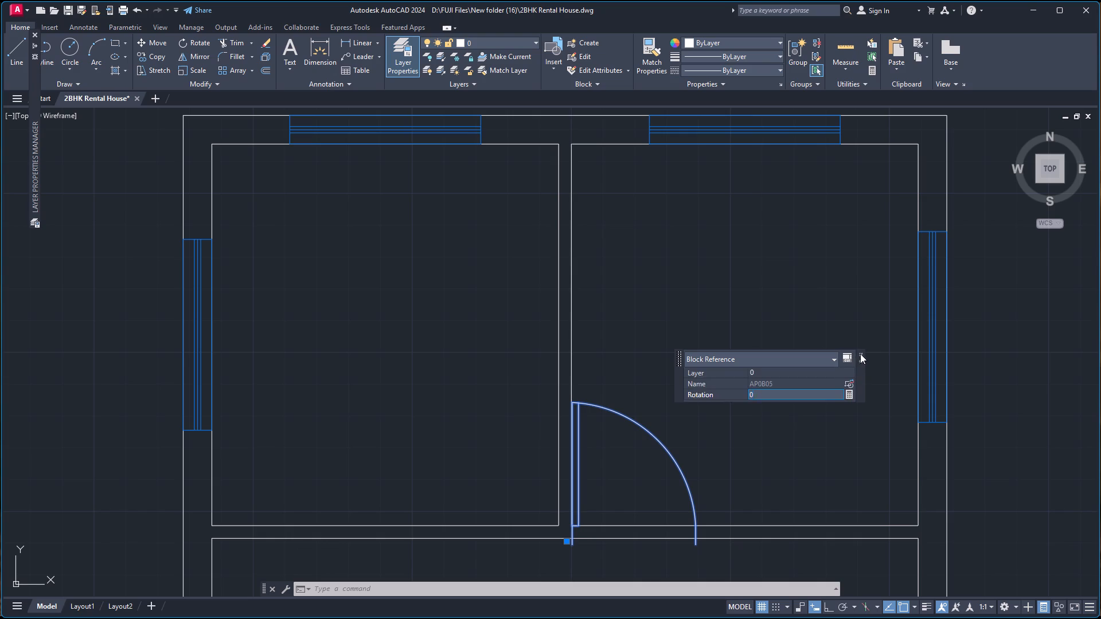
{"action": "left_click", "coordinate": [860, 354]}
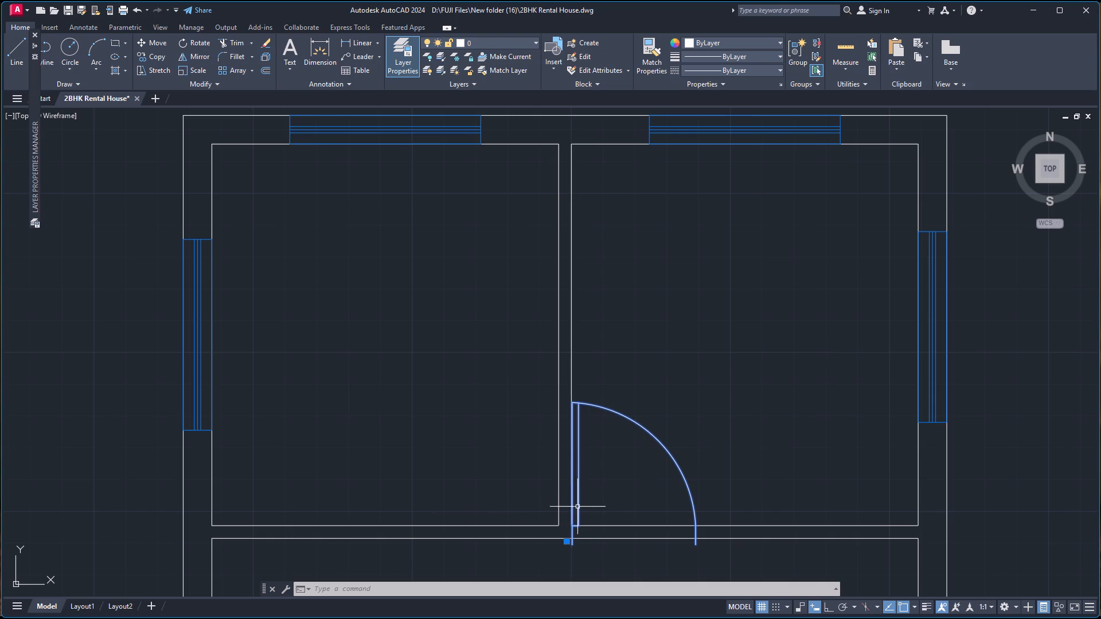
Move the AP0B05 door straight up so its left jamb's lower end sits on the lower line of the room's bottom wall.
{"action": "left_click", "coordinate": [579, 507]}
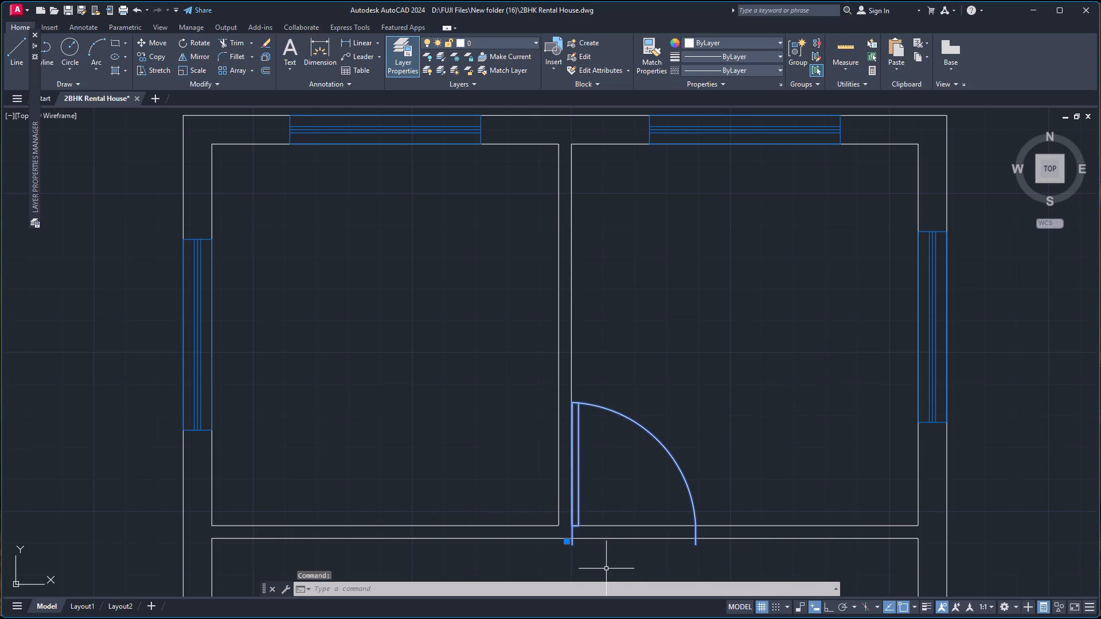
{"action": "key", "text": "m"}
{"action": "key", "text": "Return"}
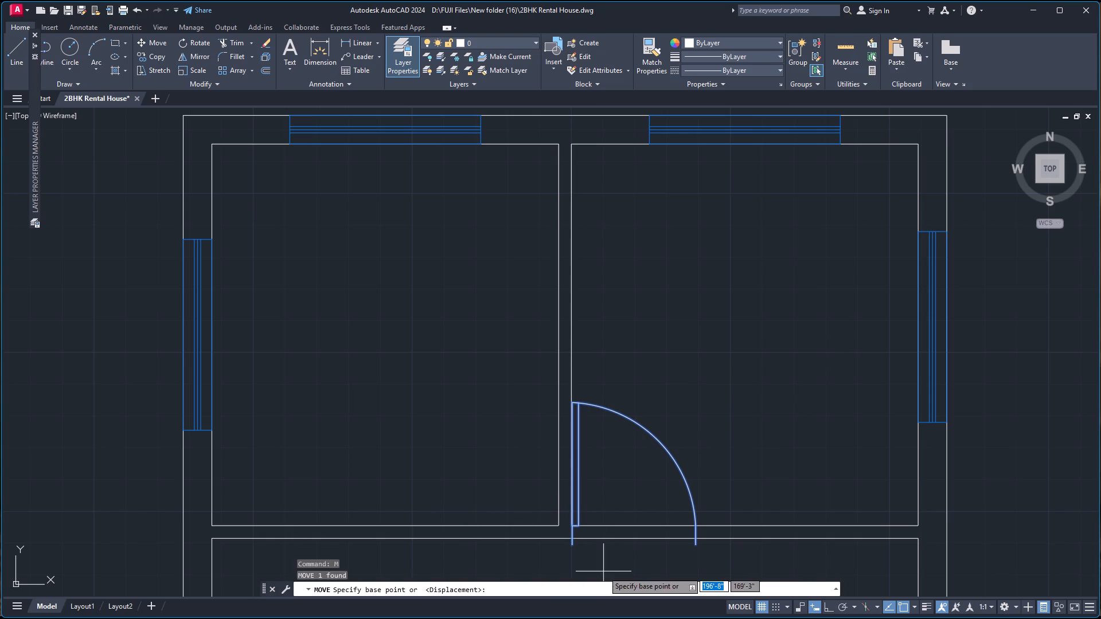
{"action": "scroll", "coordinate": [602, 565], "scroll_direction": "up", "scroll_amount": 3}
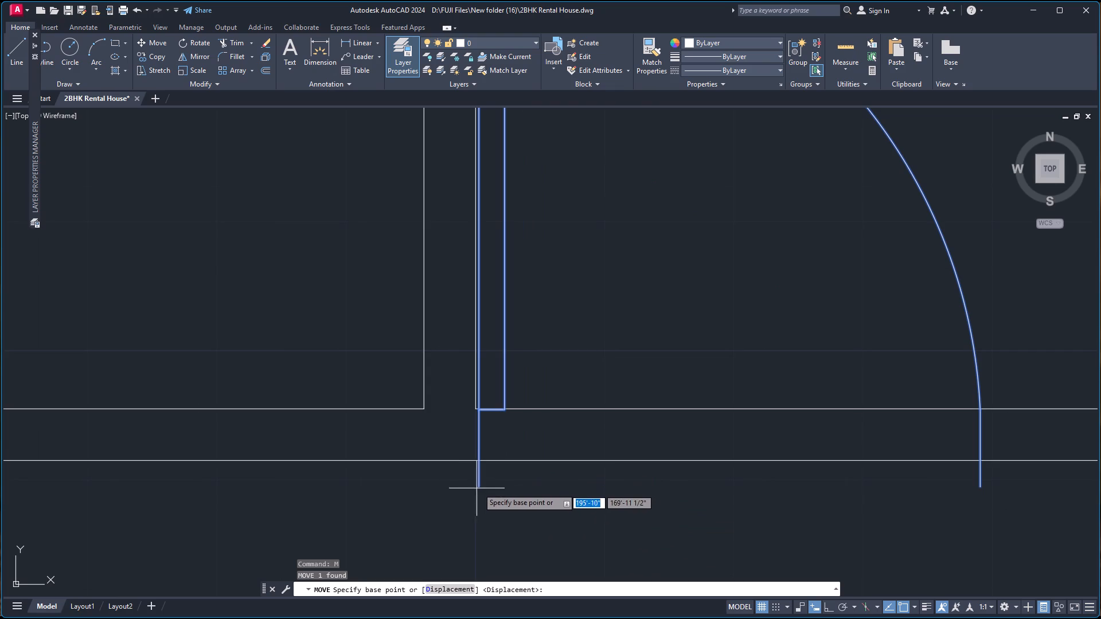
{"action": "left_click", "coordinate": [479, 486]}
{"action": "left_click", "coordinate": [480, 461]}
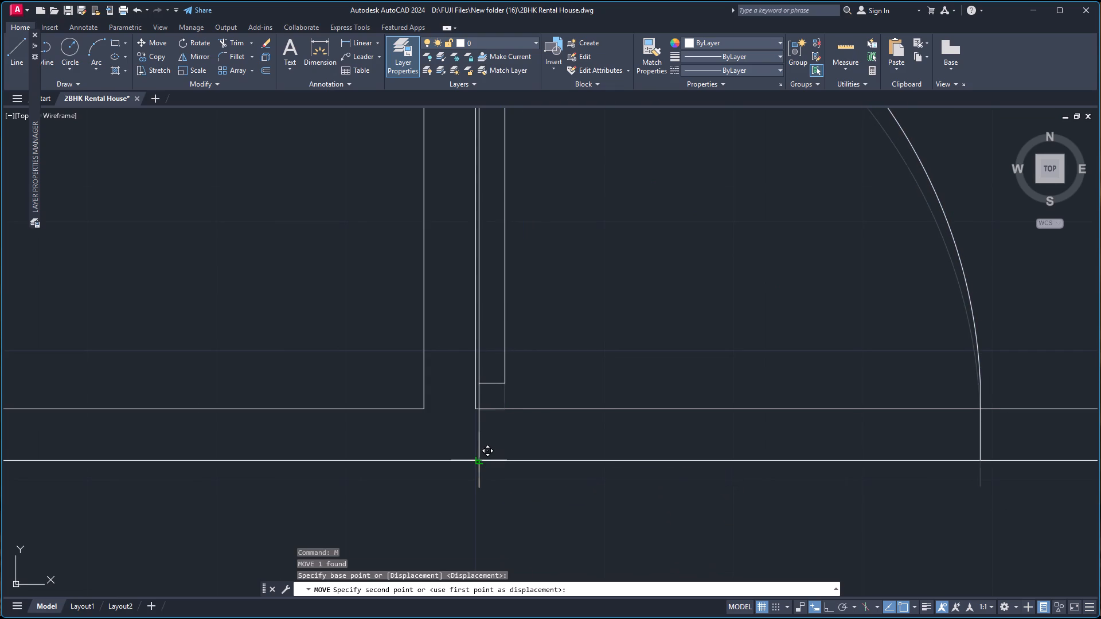
Mirror the door into the upper-left room about a vertical line through the partition wall's centre with Ortho on, keeping the original.
{"action": "scroll", "coordinate": [611, 485], "scroll_direction": "down", "scroll_amount": 4}
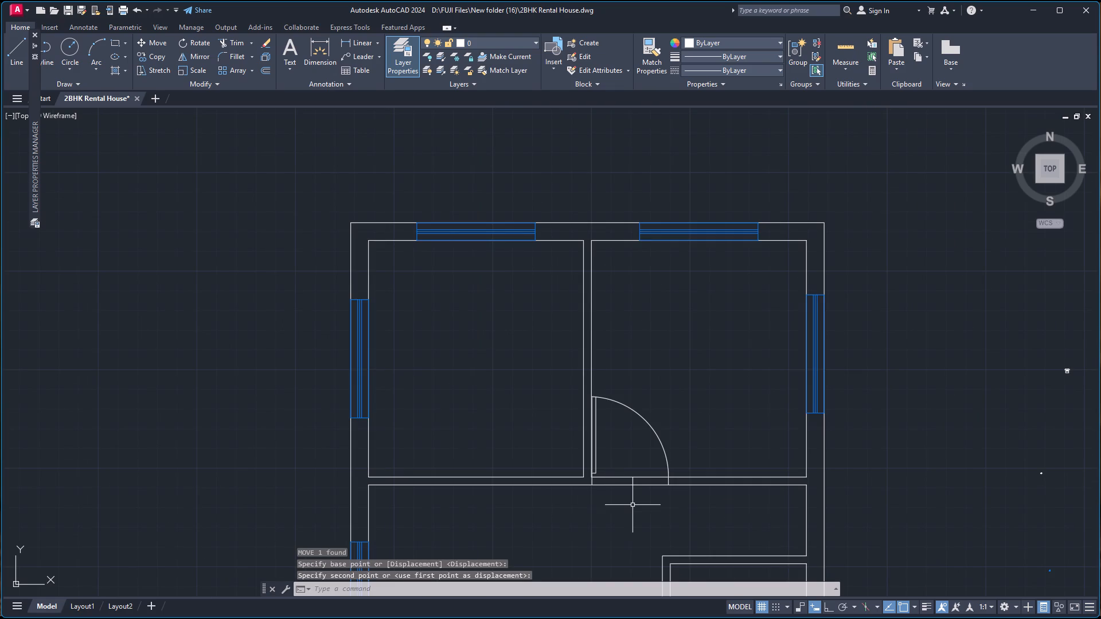
{"action": "scroll", "coordinate": [677, 482], "scroll_direction": "up", "scroll_amount": 7}
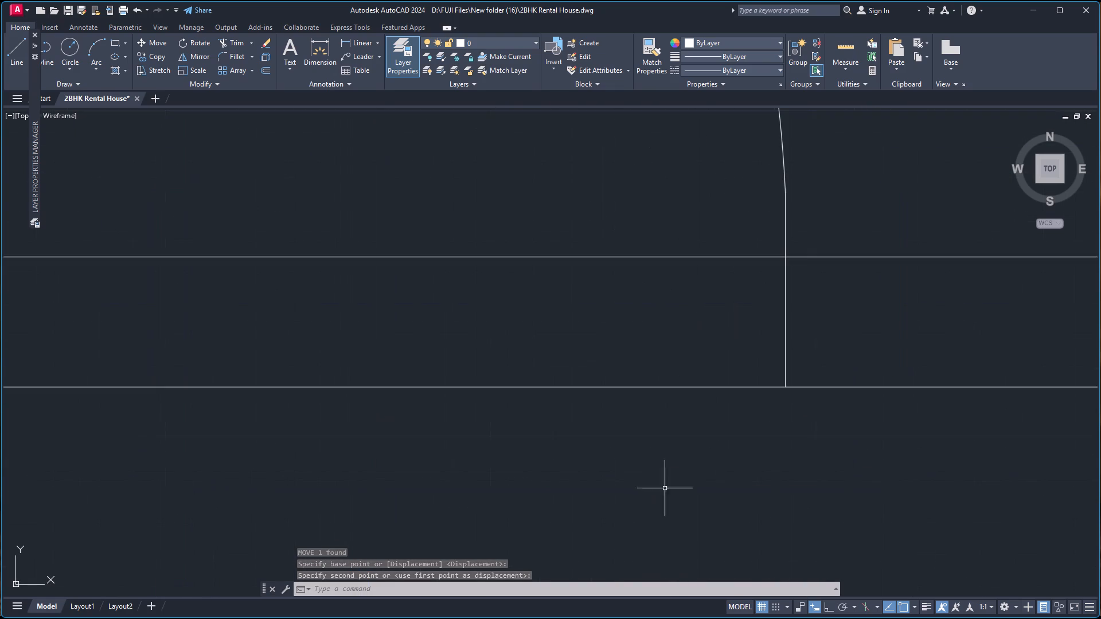
{"action": "scroll", "coordinate": [729, 445], "scroll_direction": "up", "scroll_amount": 2}
{"action": "scroll", "coordinate": [796, 395], "scroll_direction": "down", "scroll_amount": 4}
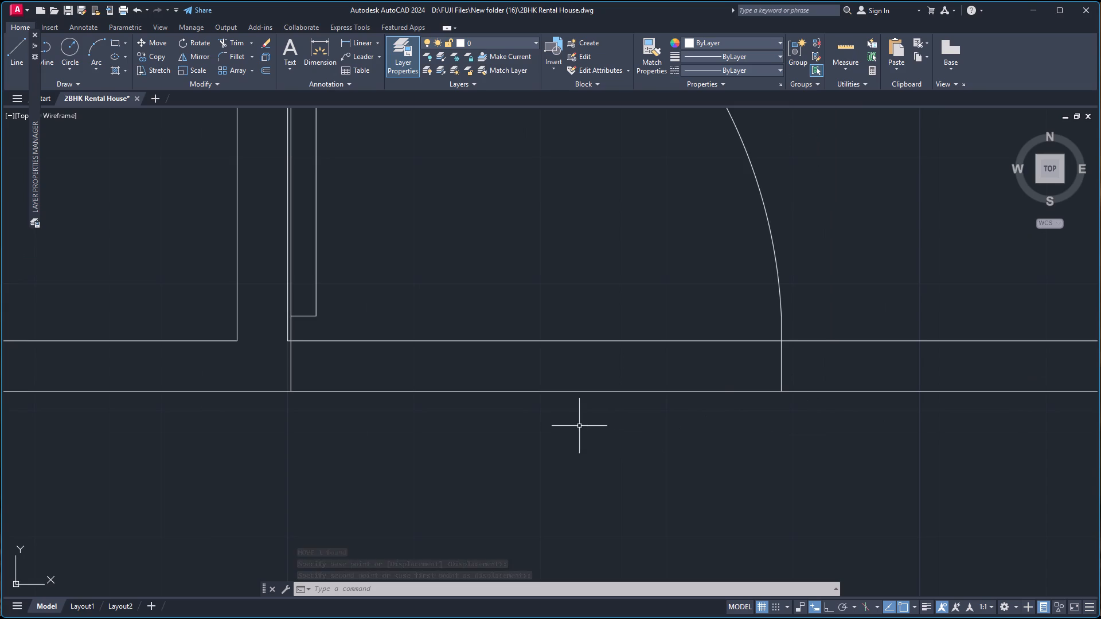
{"action": "scroll", "coordinate": [485, 428], "scroll_direction": "down", "scroll_amount": 2}
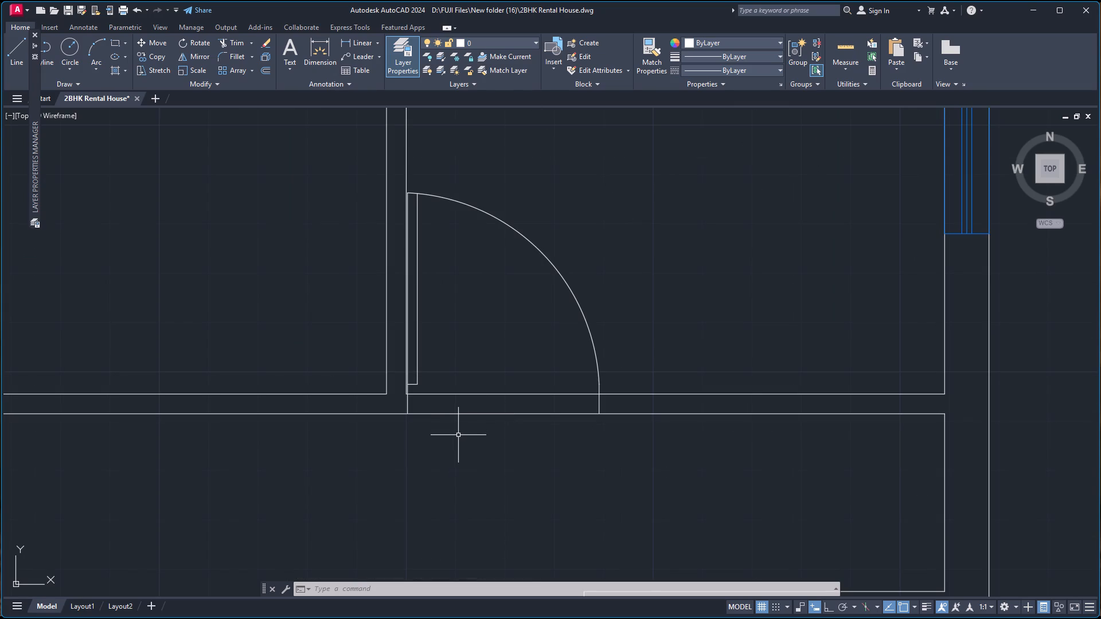
{"action": "scroll", "coordinate": [403, 383], "scroll_direction": "up", "scroll_amount": 3}
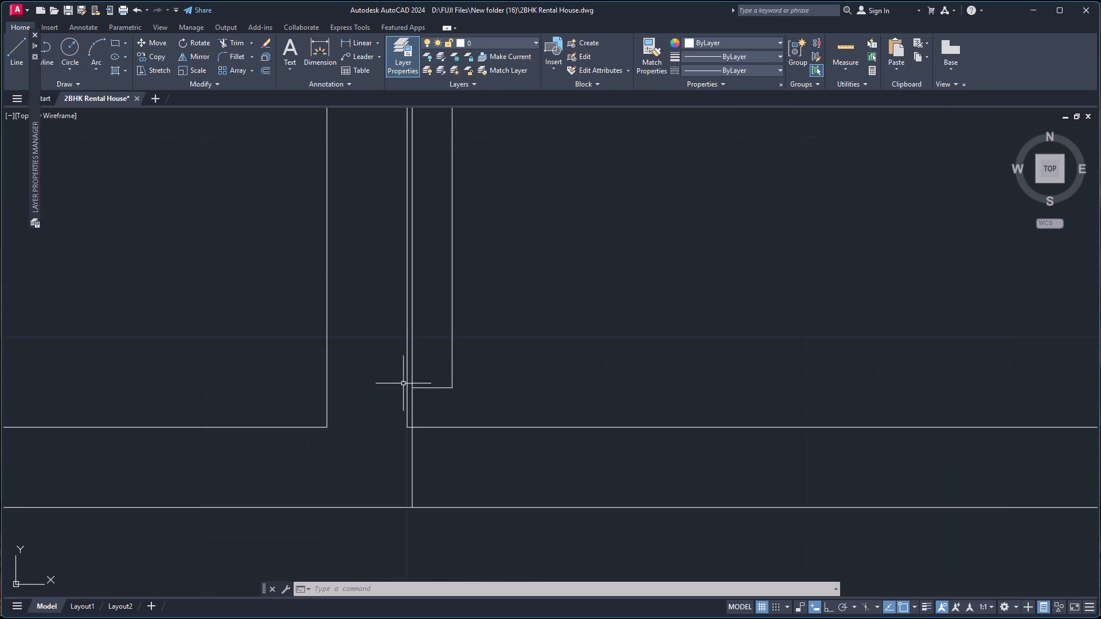
{"action": "left_click", "coordinate": [413, 467]}
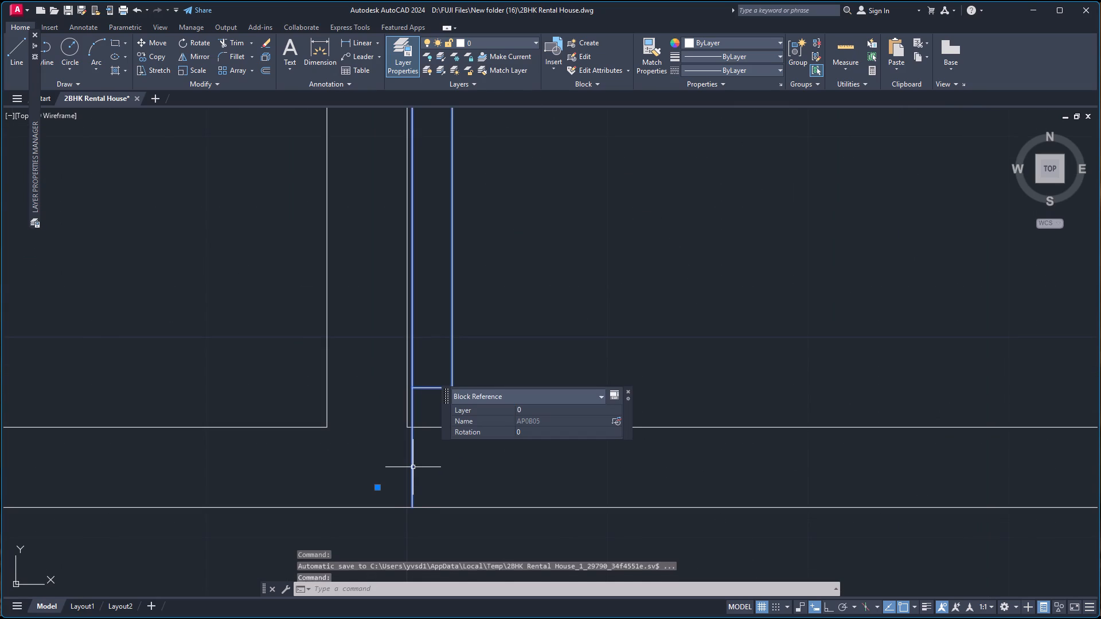
{"action": "key", "text": "m"}
{"action": "key", "text": "i"}
{"action": "key", "text": "Return"}
{"action": "scroll", "coordinate": [428, 454], "scroll_direction": "down", "scroll_amount": 5}
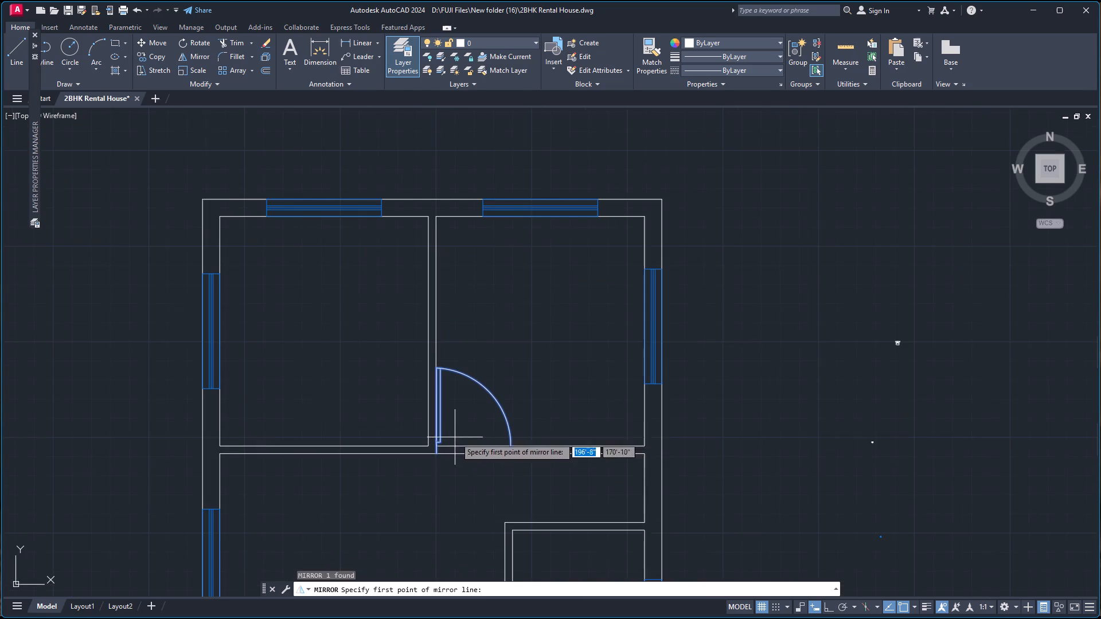
{"action": "scroll", "coordinate": [423, 457], "scroll_direction": "up", "scroll_amount": 4}
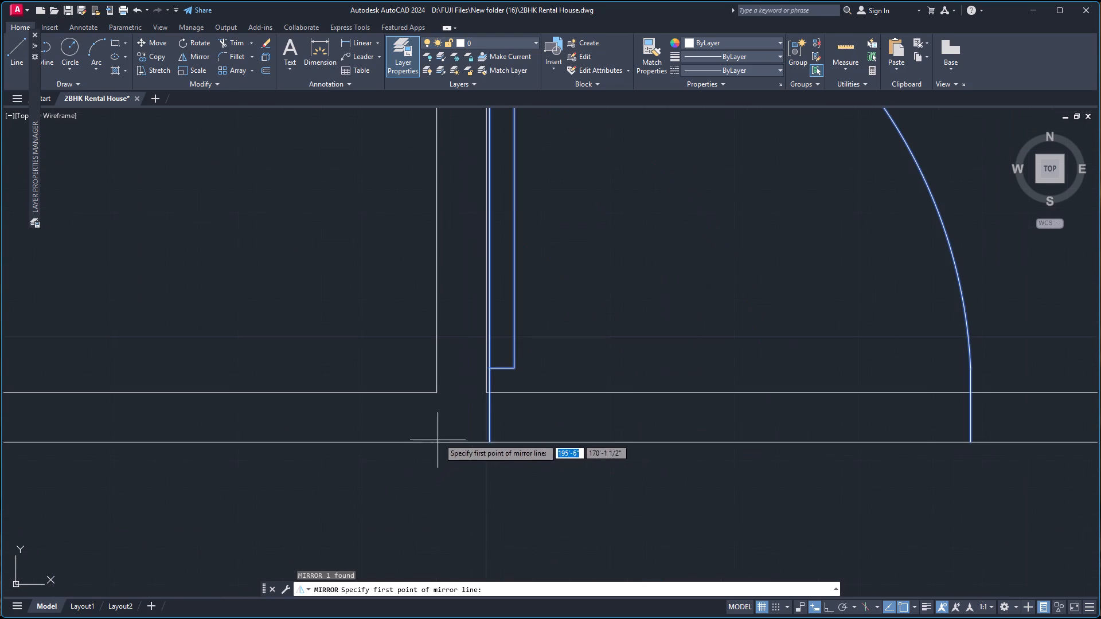
{"action": "left_click", "coordinate": [462, 445]}
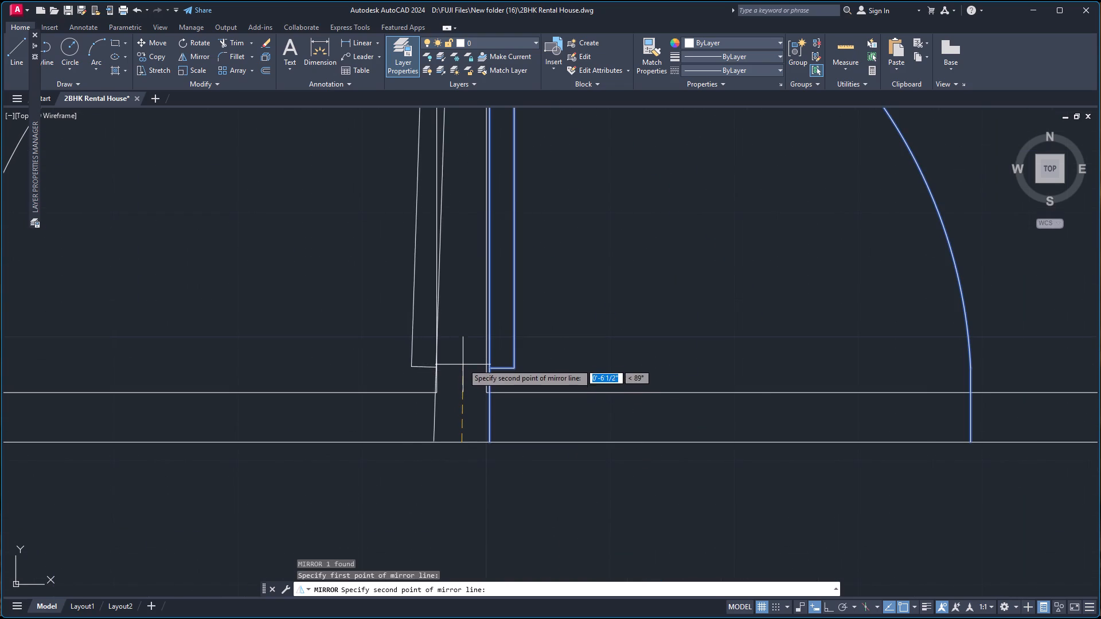
{"action": "key", "text": "F8"}
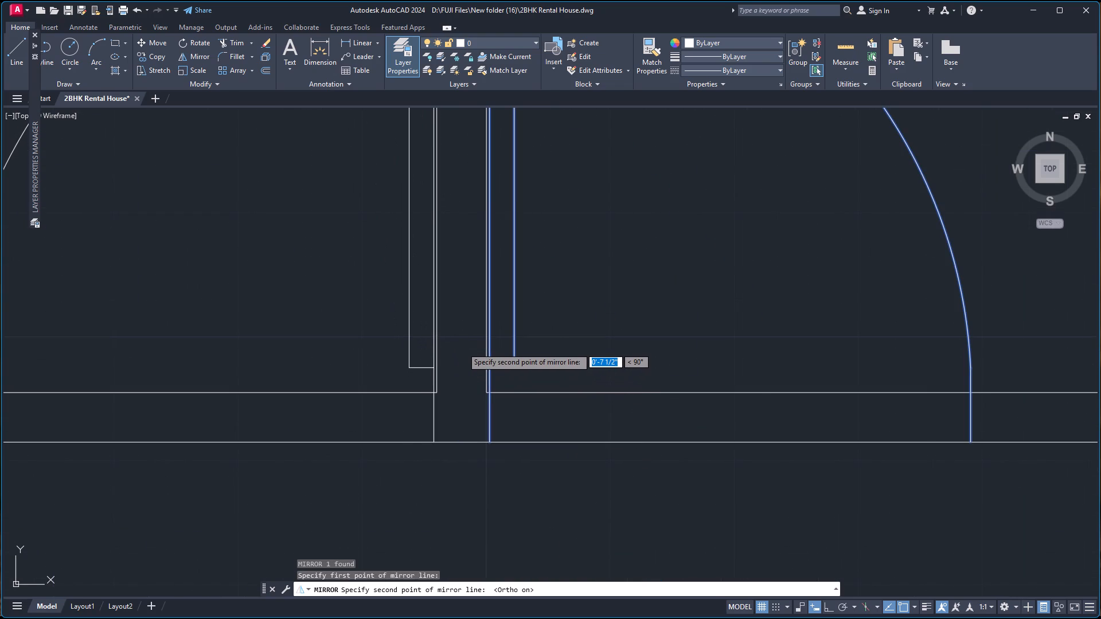
{"action": "left_click", "coordinate": [462, 347]}
{"action": "left_click_drag", "start_coordinate": [483, 386], "coordinate": [462, 347]}
Trim the bottom wall lines of the two upper rooms across both door openings.
{"action": "scroll", "coordinate": [451, 337], "scroll_direction": "down", "scroll_amount": 5}
{"action": "scroll", "coordinate": [472, 325], "scroll_direction": "up", "scroll_amount": 4}
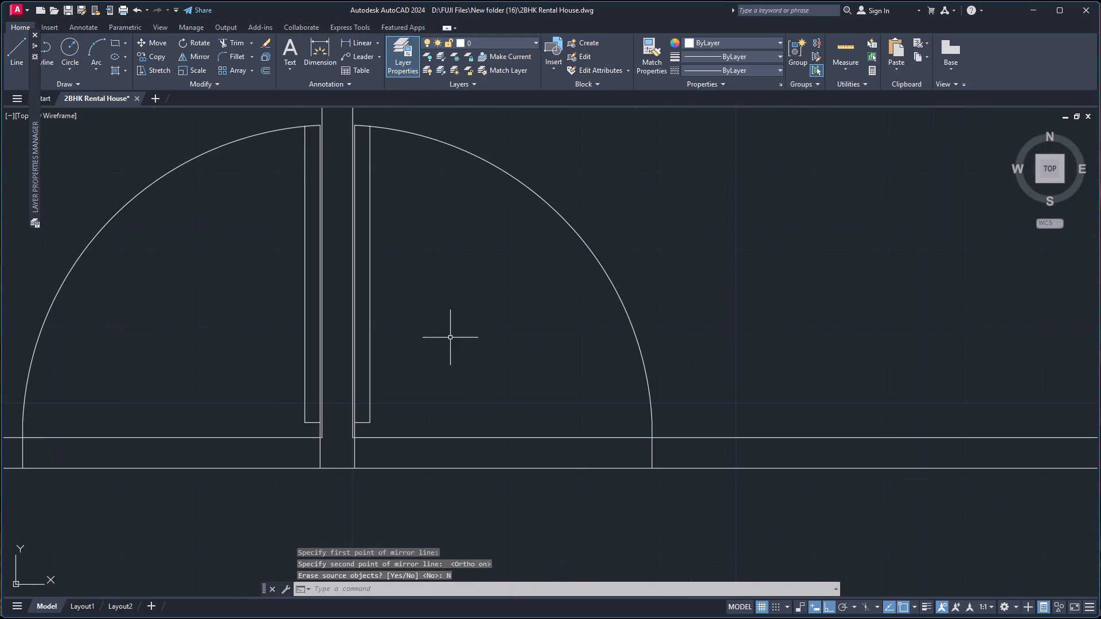
{"action": "scroll", "coordinate": [380, 434], "scroll_direction": "up", "scroll_amount": 2}
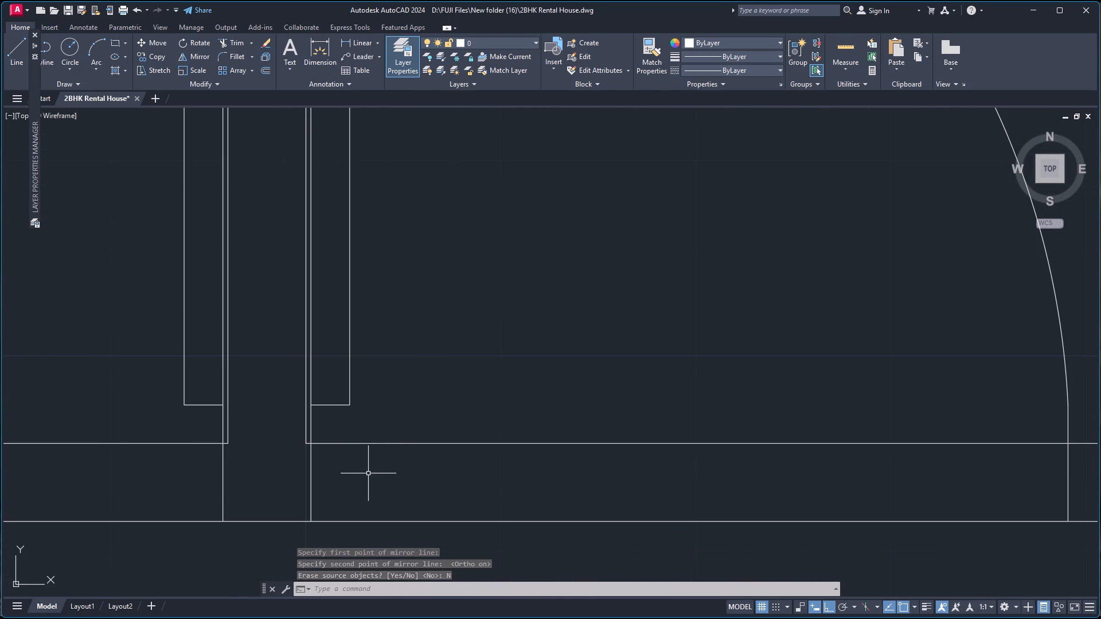
{"action": "scroll", "coordinate": [252, 484], "scroll_direction": "up", "scroll_amount": 1}
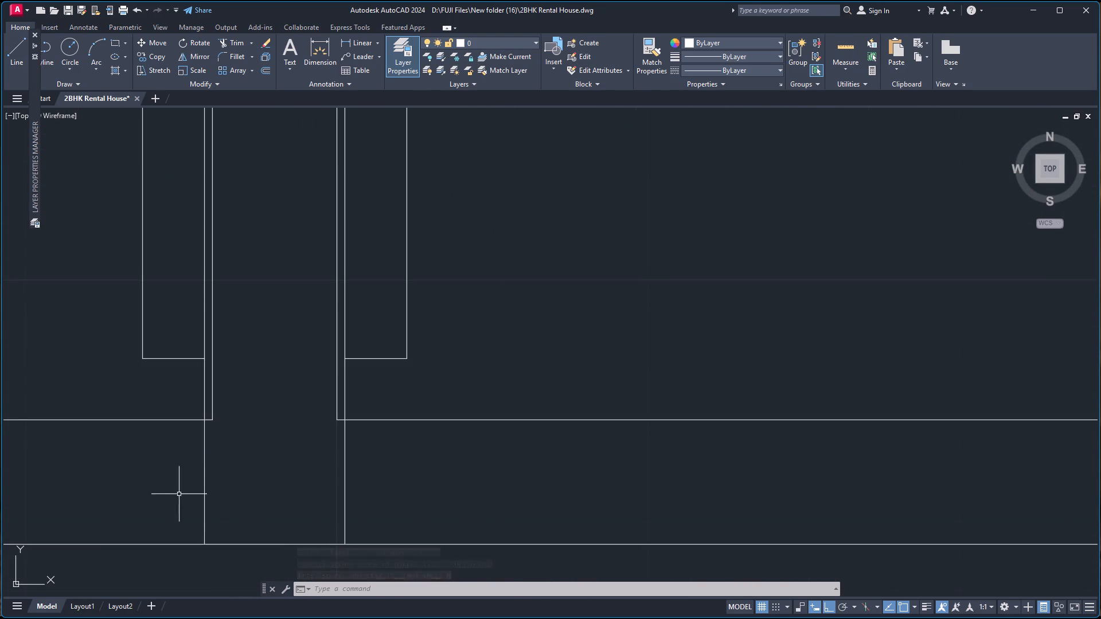
{"action": "scroll", "coordinate": [155, 501], "scroll_direction": "down", "scroll_amount": 6}
{"action": "scroll", "coordinate": [96, 496], "scroll_direction": "up", "scroll_amount": 3}
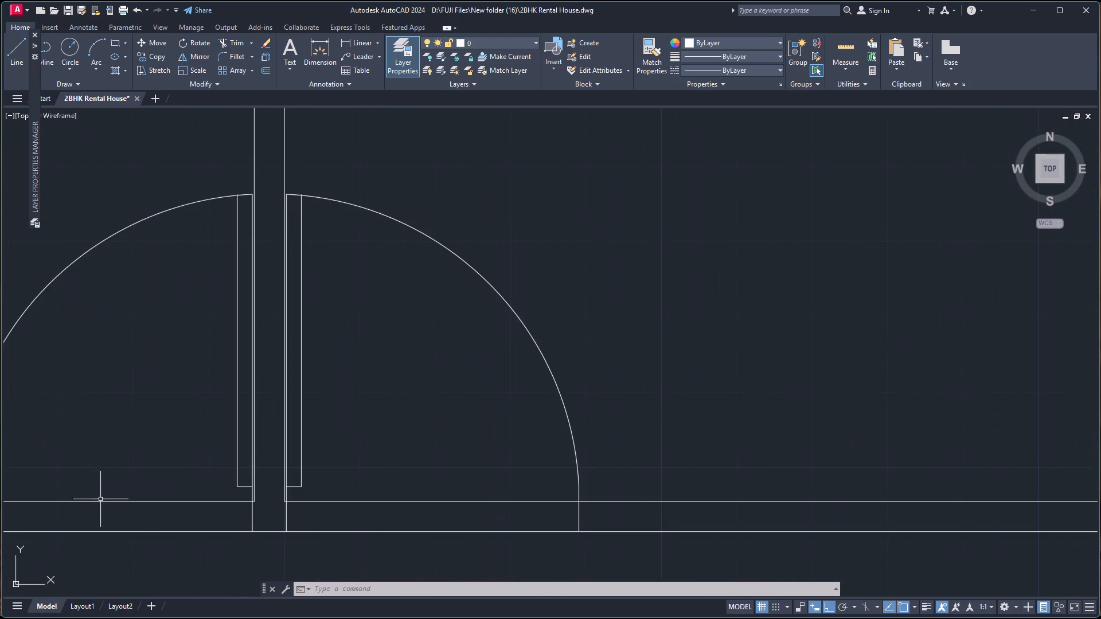
{"action": "scroll", "coordinate": [146, 505], "scroll_direction": "down", "scroll_amount": 2}
{"action": "key", "text": "t"}
{"action": "key", "text": "r"}
{"action": "key", "text": "Return"}
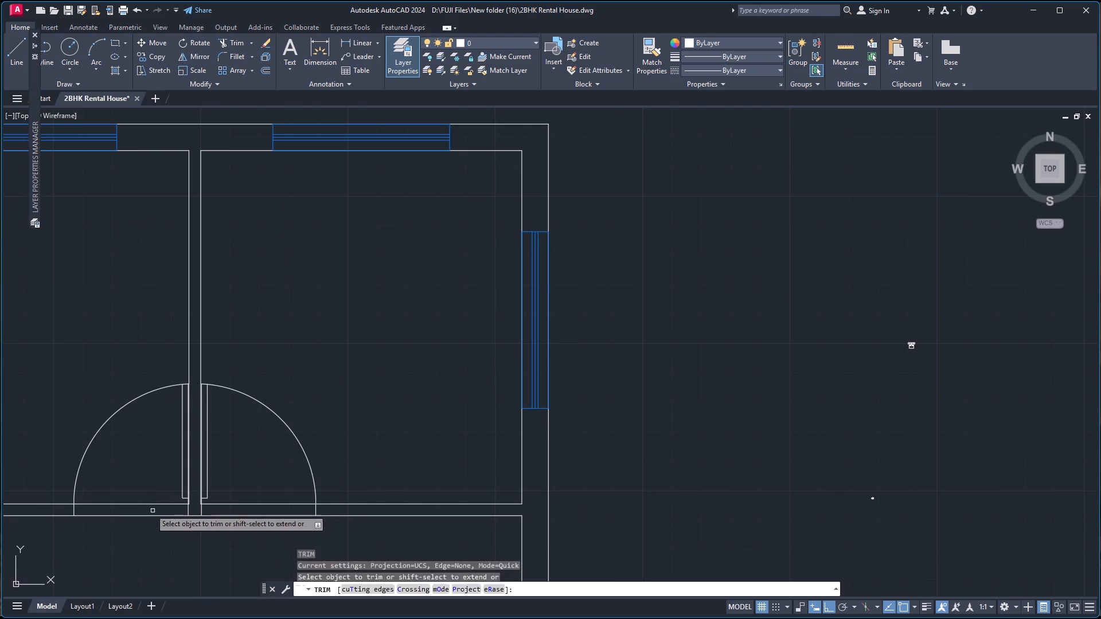
{"action": "left_click", "coordinate": [154, 487]}
{"action": "left_click", "coordinate": [153, 548]}
{"action": "left_click", "coordinate": [278, 491]}
{"action": "left_click", "coordinate": [279, 574]}
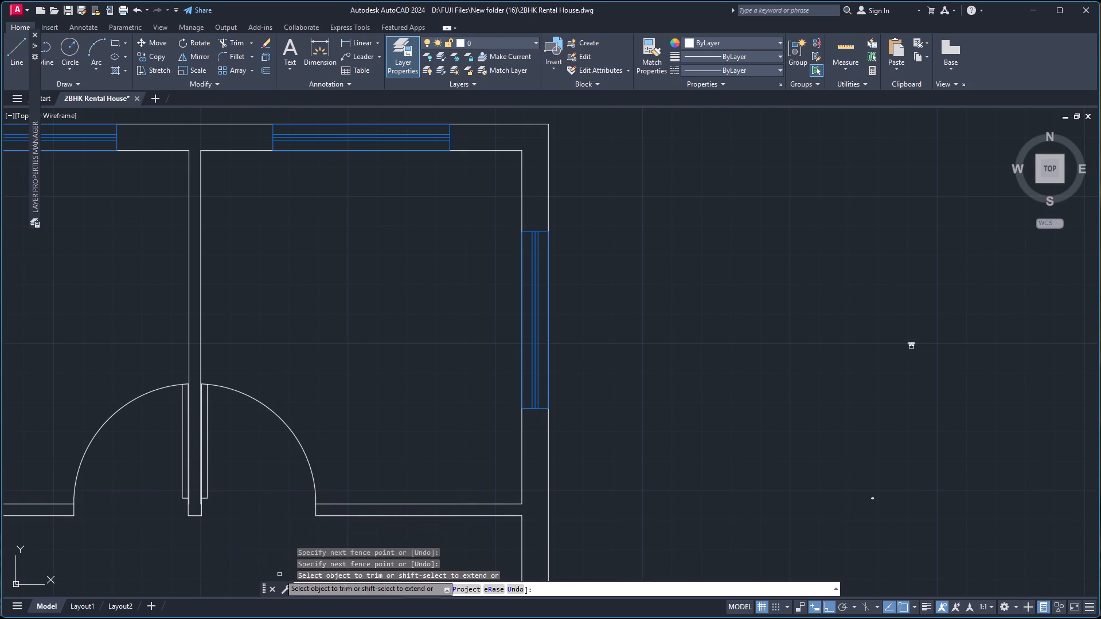
{"action": "scroll", "coordinate": [226, 534], "scroll_direction": "up", "scroll_amount": 2}
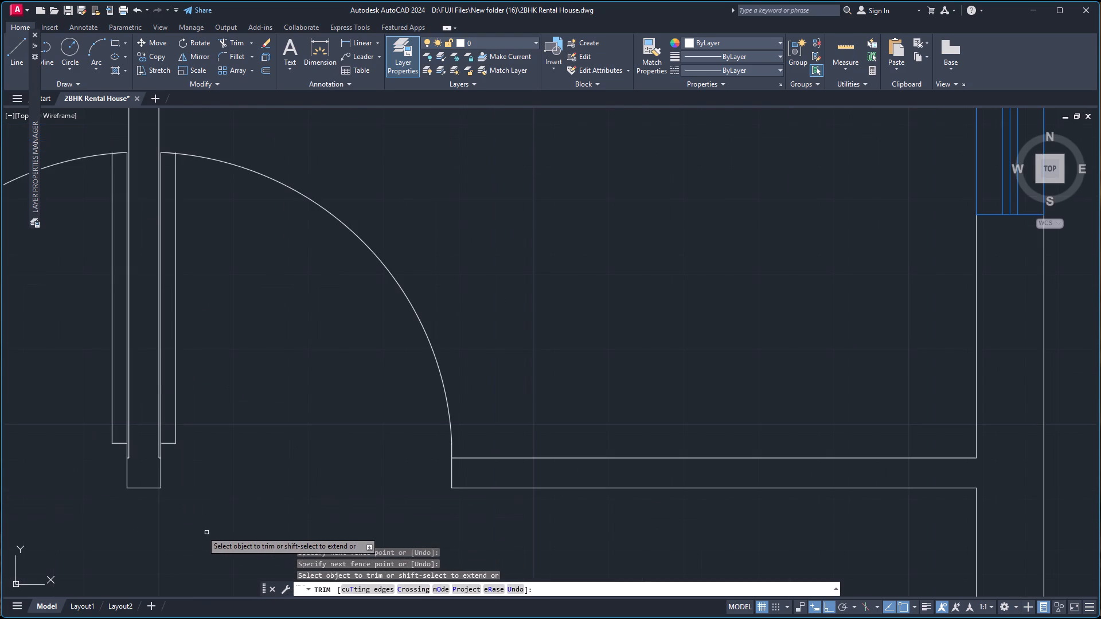
{"action": "scroll", "coordinate": [199, 531], "scroll_direction": "down", "scroll_amount": 3}
{"action": "scroll", "coordinate": [276, 527], "scroll_direction": "down", "scroll_amount": 2}
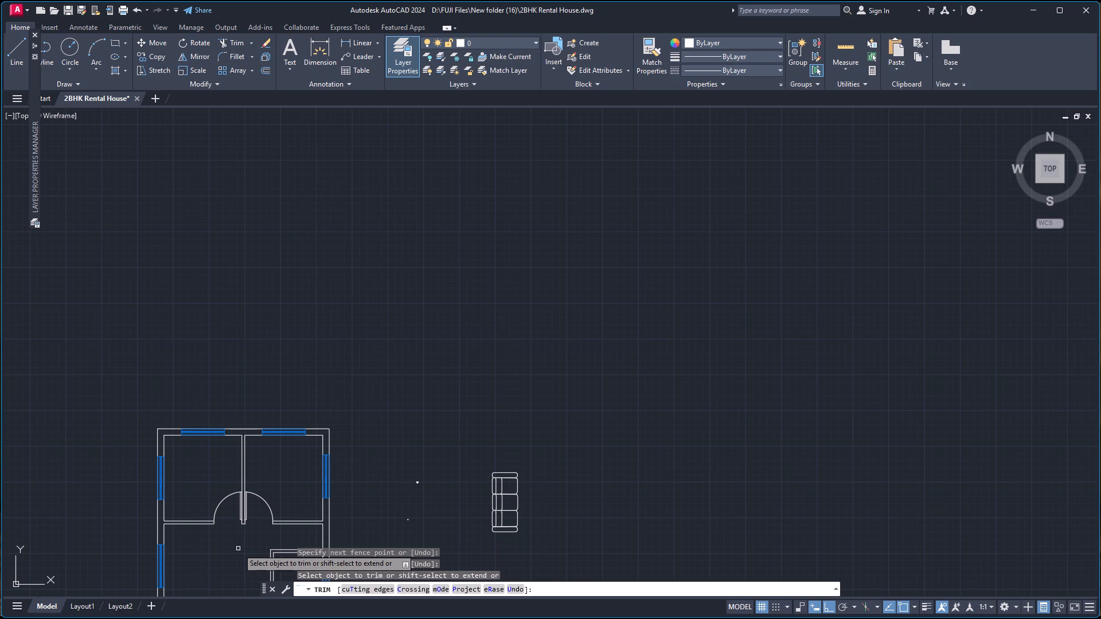
{"action": "key", "text": "space"}
Mirror the upper-left room's door downward about a horizontal line across the middle room, keeping the original.
{"action": "scroll", "coordinate": [461, 468], "scroll_direction": "down", "scroll_amount": 4}
{"action": "scroll", "coordinate": [506, 502], "scroll_direction": "up", "scroll_amount": 5}
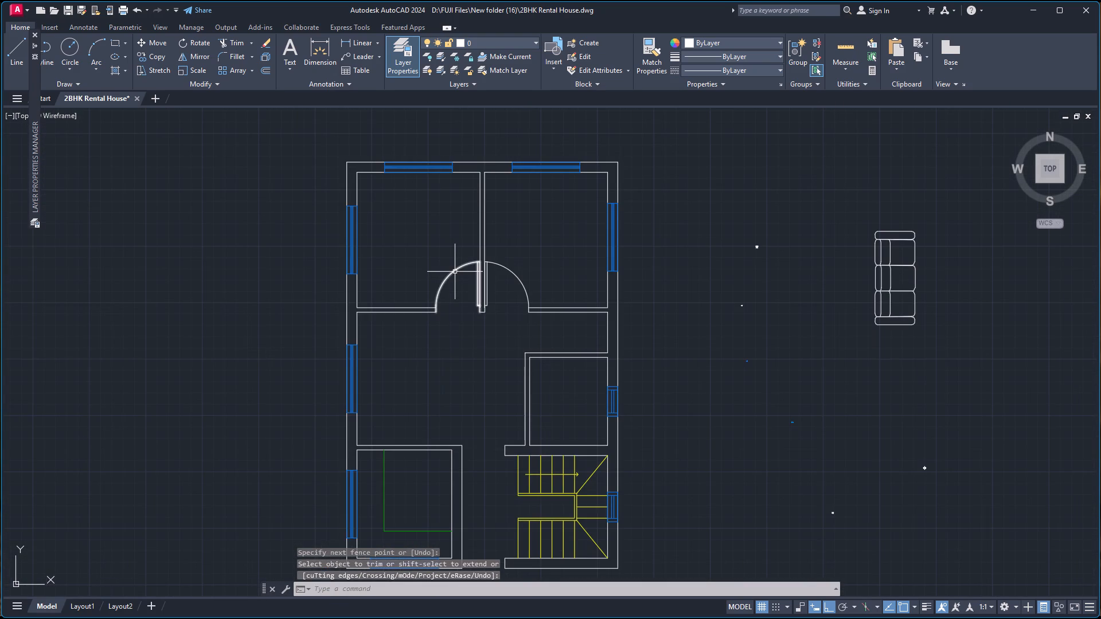
{"action": "left_click", "coordinate": [455, 272]}
{"action": "key", "text": "m"}
{"action": "key", "text": "i"}
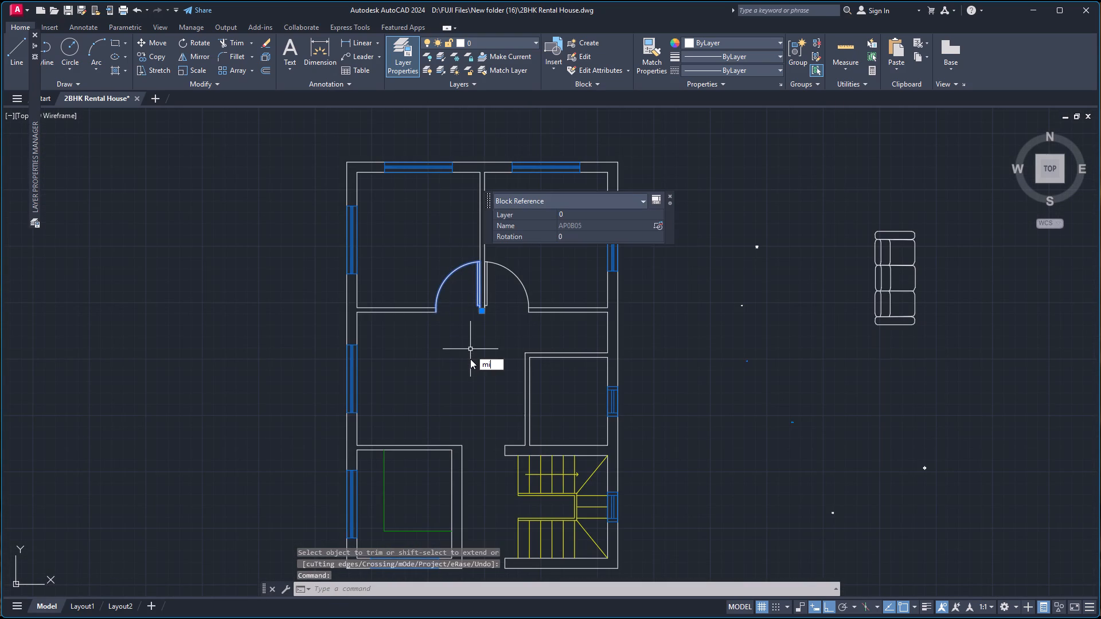
{"action": "key", "text": "Return"}
{"action": "left_click", "coordinate": [486, 354]}
{"action": "left_click", "coordinate": [422, 356]}
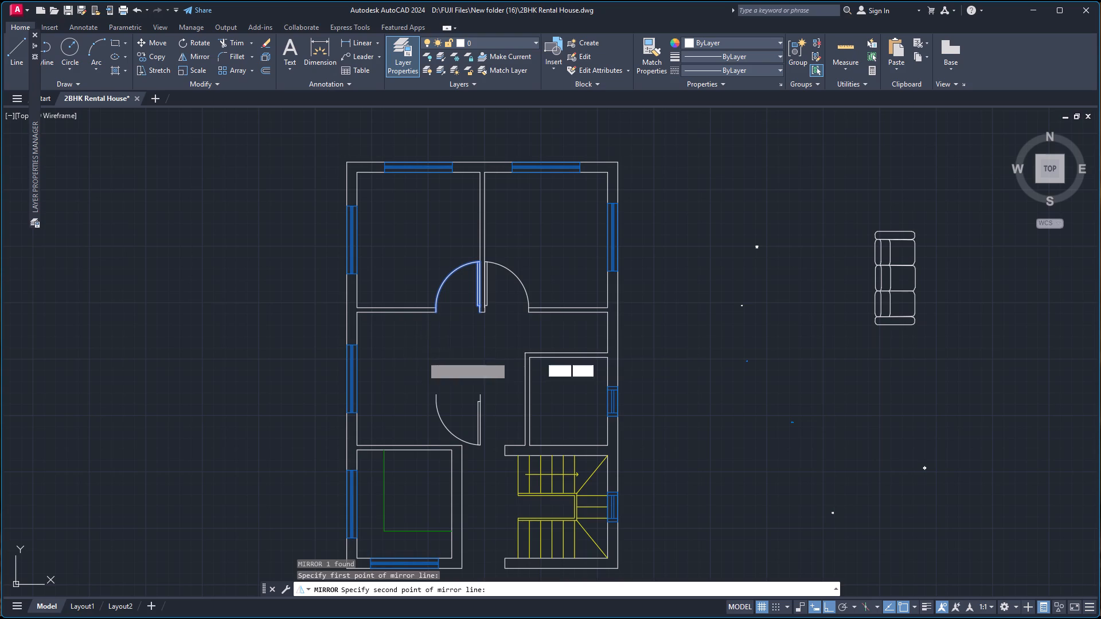
{"action": "left_click_drag", "start_coordinate": [448, 394], "coordinate": [422, 356]}
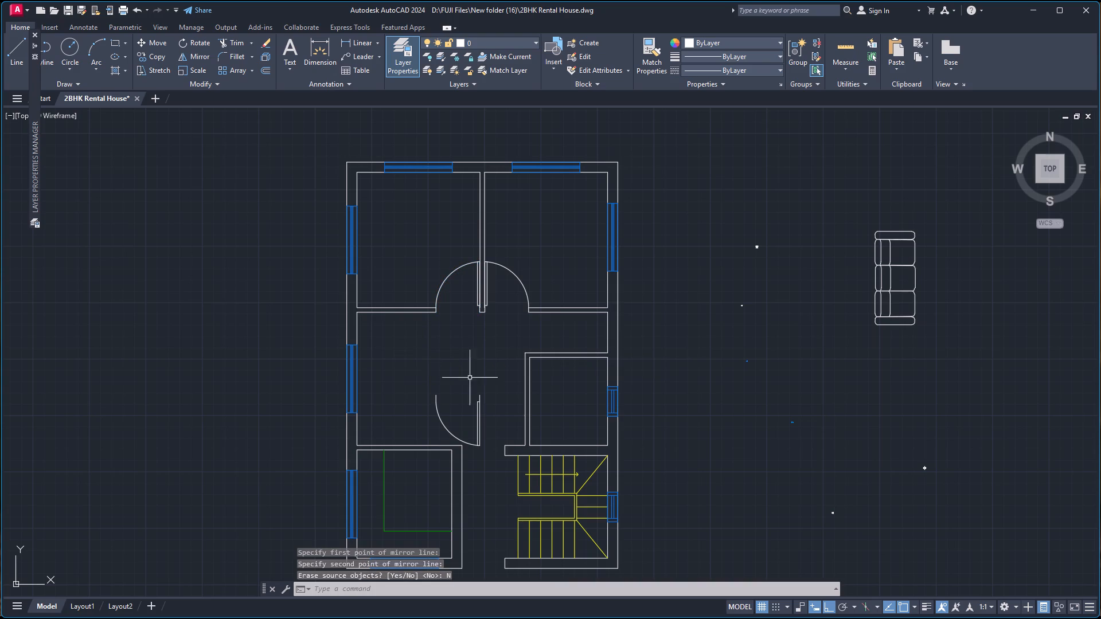
Copy the middle room's door down into the lower-left room, placing its jamb's upper end on the top wall's upper line near the right corner.
{"action": "left_click", "coordinate": [481, 399]}
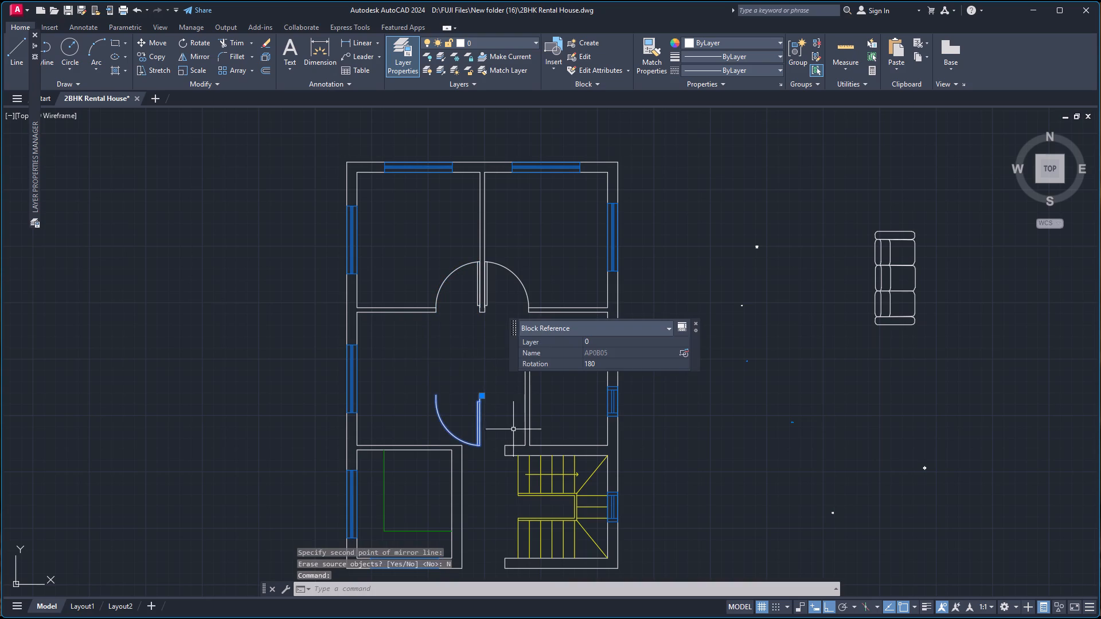
{"action": "key", "text": "m"}
{"action": "key", "text": "BackSpace"}
{"action": "key", "text": "c"}
{"action": "key", "text": "o"}
{"action": "key", "text": "Return"}
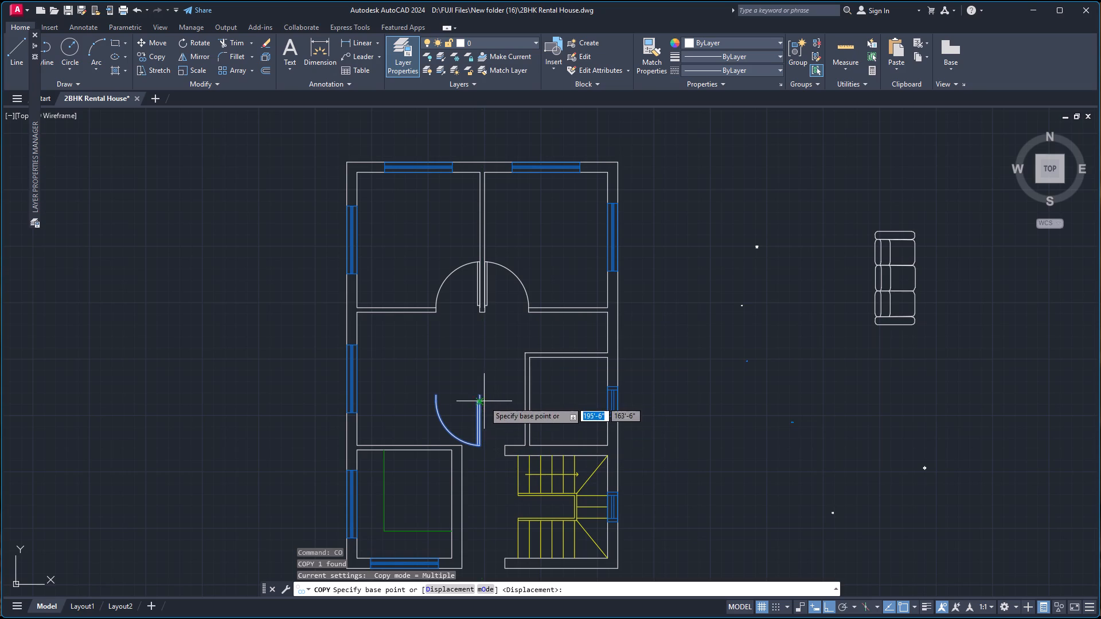
{"action": "scroll", "coordinate": [481, 395], "scroll_direction": "up", "scroll_amount": 4}
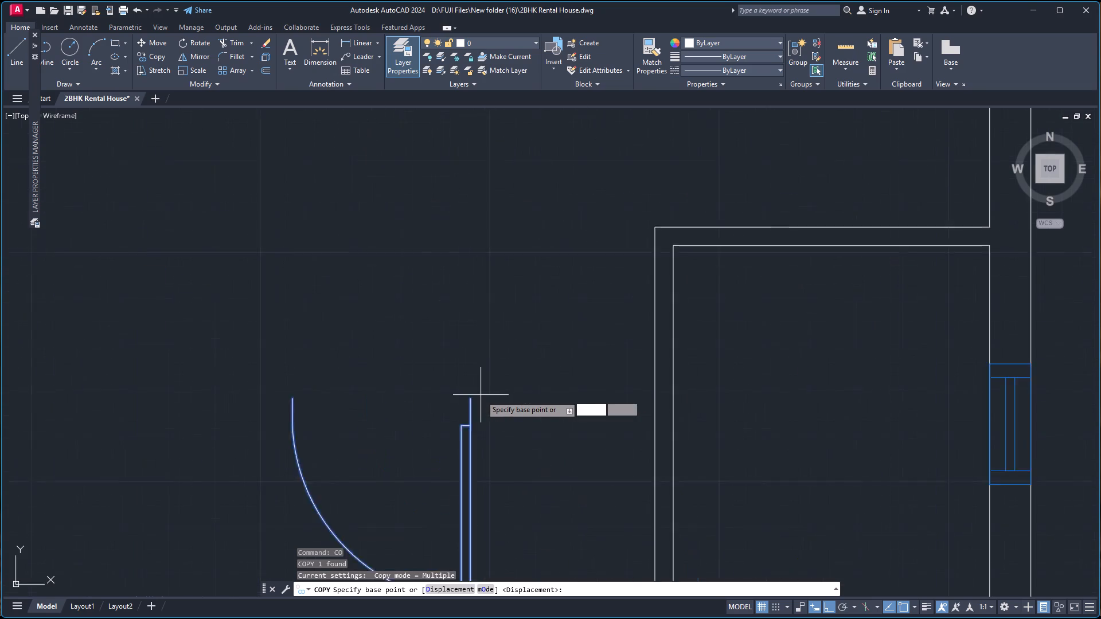
{"action": "left_click", "coordinate": [463, 401]}
{"action": "scroll", "coordinate": [364, 425], "scroll_direction": "down", "scroll_amount": 5}
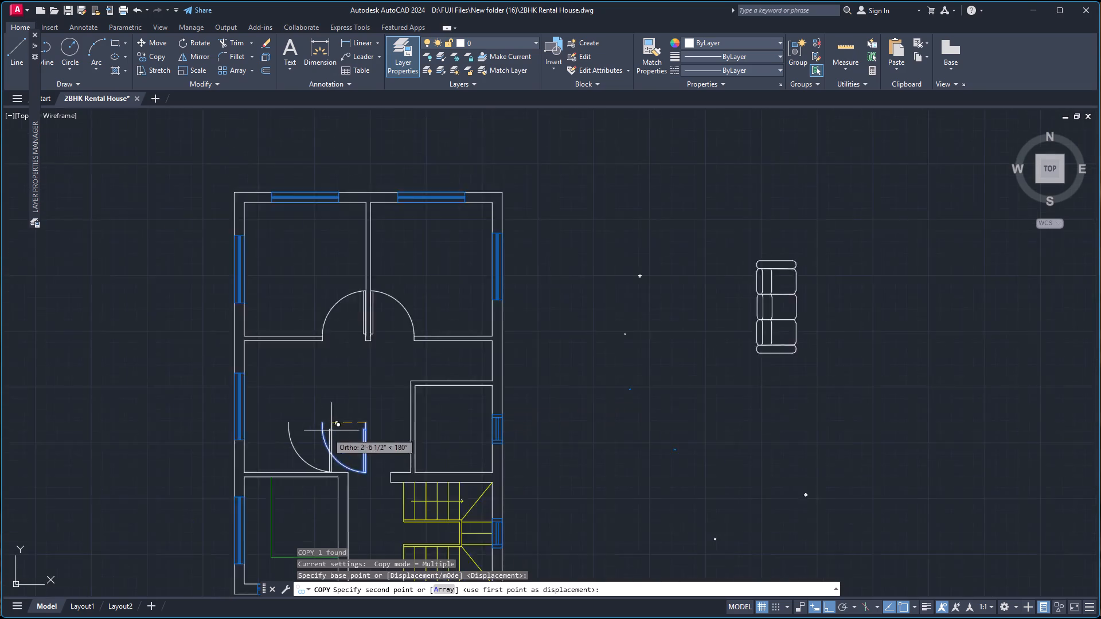
{"action": "scroll", "coordinate": [318, 436], "scroll_direction": "down", "scroll_amount": 1}
{"action": "scroll", "coordinate": [299, 474], "scroll_direction": "up", "scroll_amount": 6}
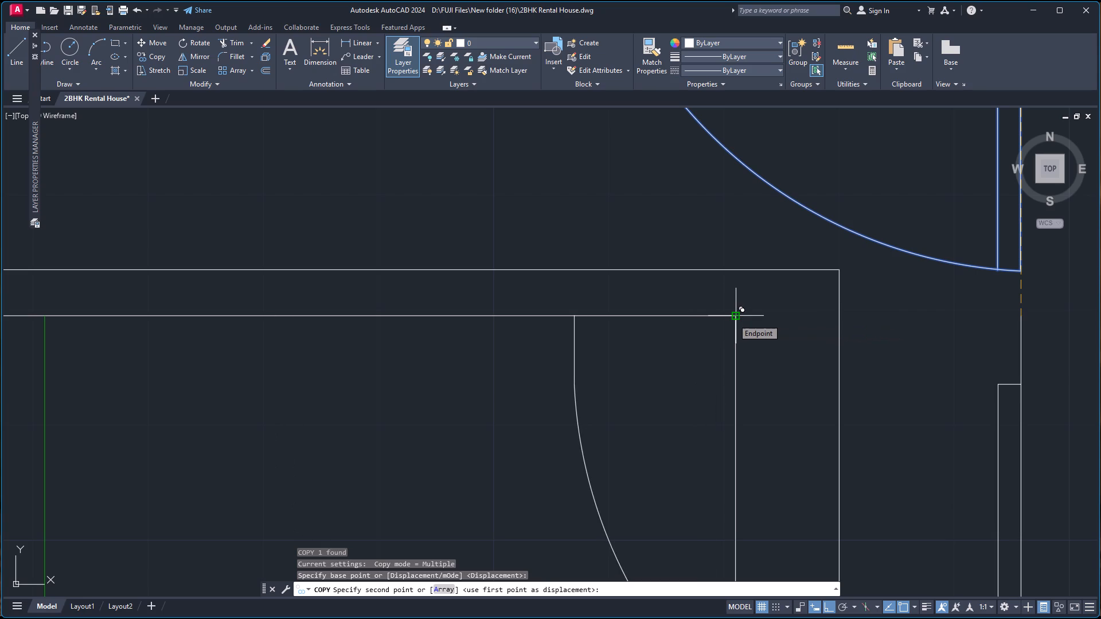
{"action": "left_click", "coordinate": [724, 269]}
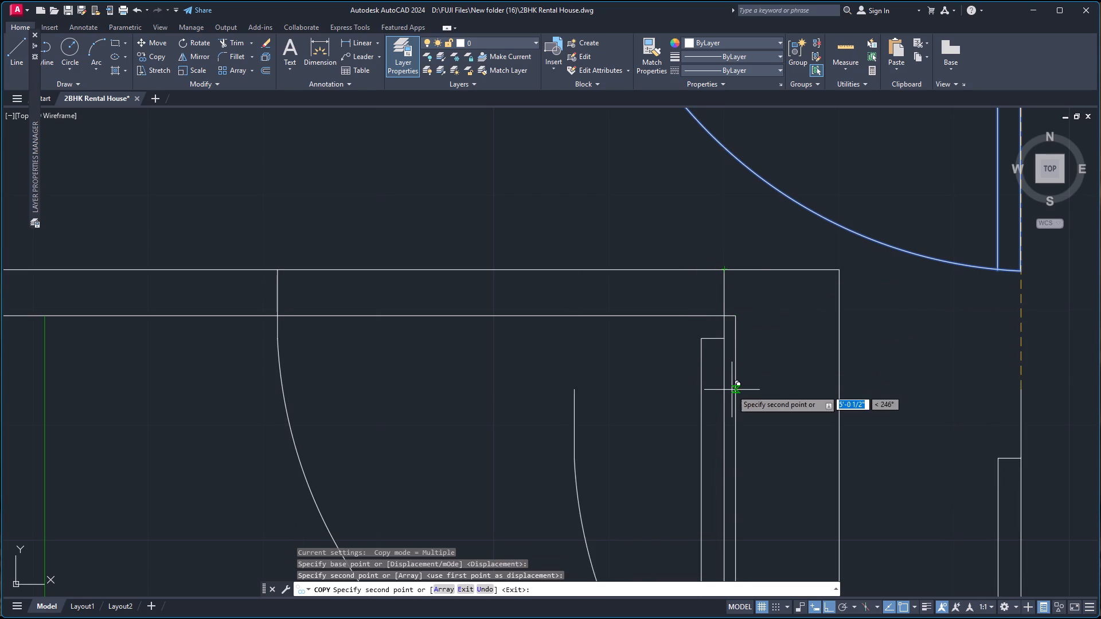
{"action": "key", "text": "space"}
Erase the original door left above the wall in the middle room.
{"action": "scroll", "coordinate": [763, 328], "scroll_direction": "down", "scroll_amount": 3}
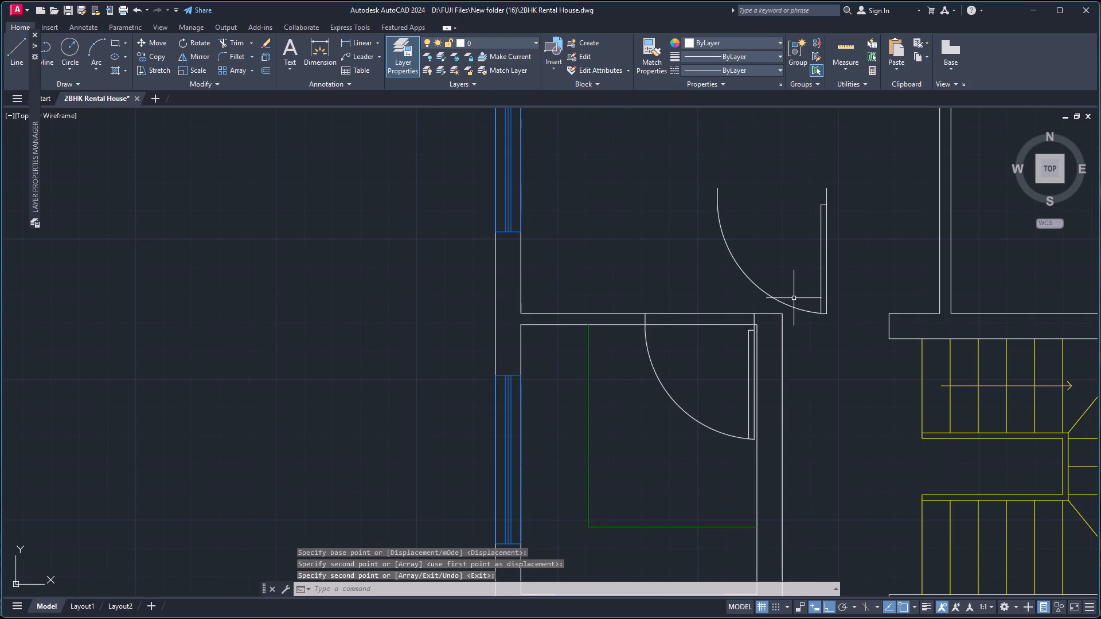
{"action": "left_click", "coordinate": [846, 257]}
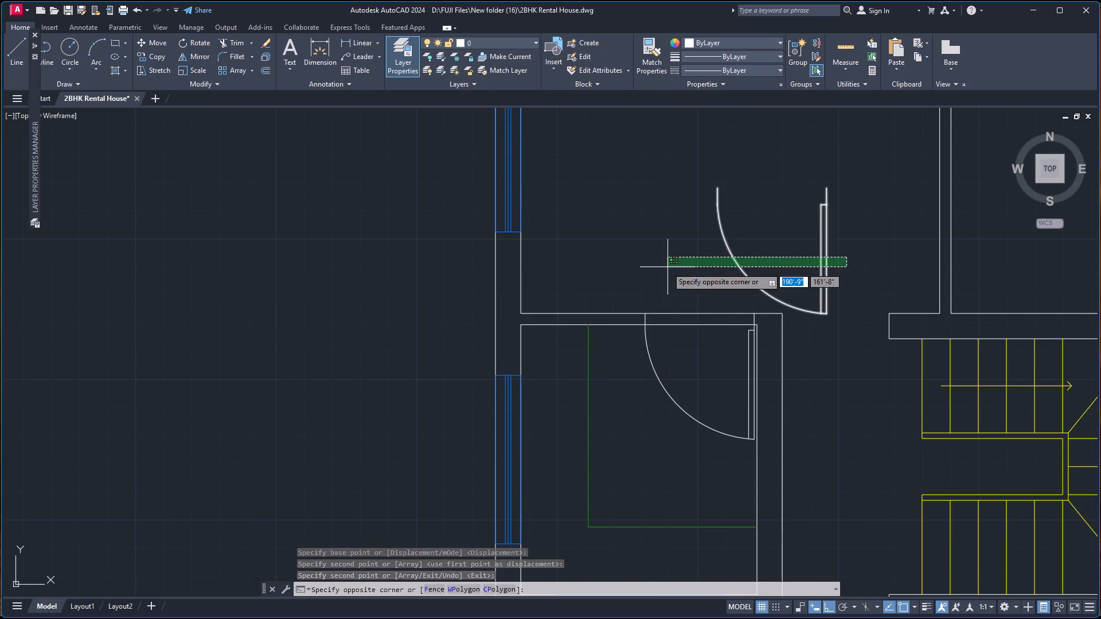
{"action": "left_click", "coordinate": [667, 267]}
{"action": "key", "text": "Delete"}
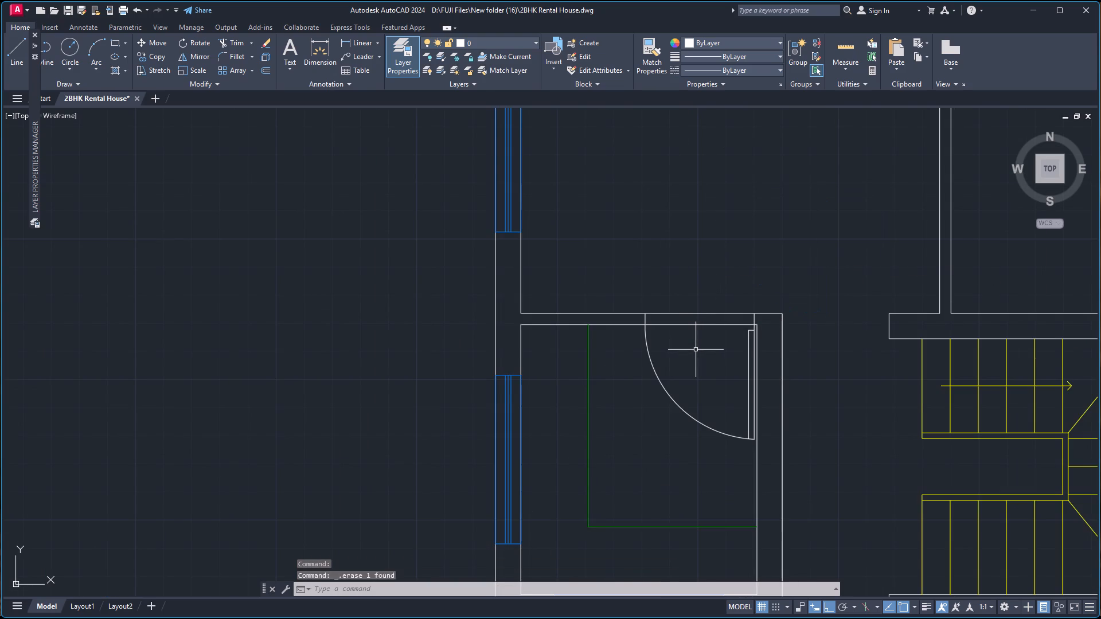
Trim both top wall lines of the lower-left room across the door opening.
{"action": "key", "text": "t"}
{"action": "key", "text": "r"}
{"action": "key", "text": "Return"}
{"action": "left_click_drag", "start_coordinate": [694, 345], "coordinate": [693, 337]}
{"action": "left_click", "coordinate": [694, 269]}
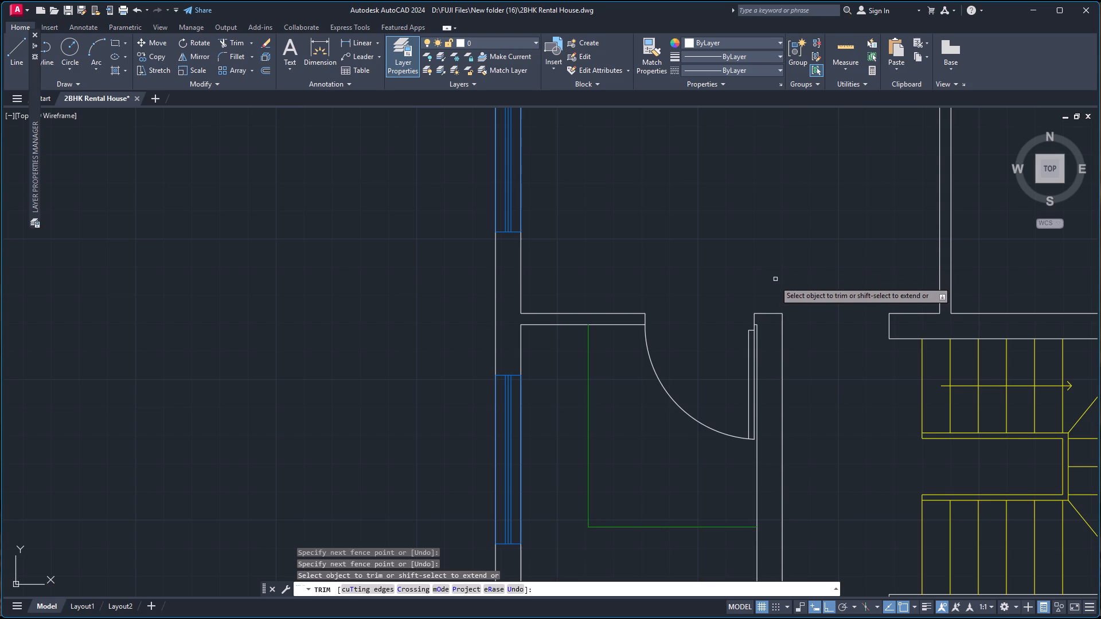
{"action": "scroll", "coordinate": [770, 282], "scroll_direction": "down", "scroll_amount": 3}
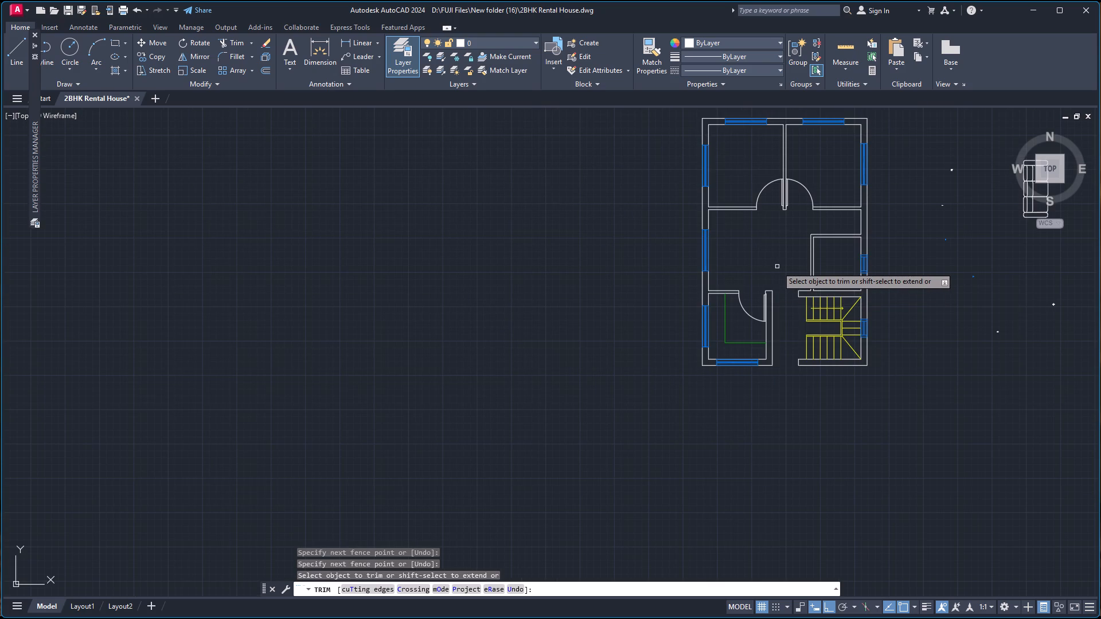
{"action": "scroll", "coordinate": [783, 269], "scroll_direction": "down", "scroll_amount": 1}
{"action": "scroll", "coordinate": [810, 236], "scroll_direction": "up", "scroll_amount": 1}
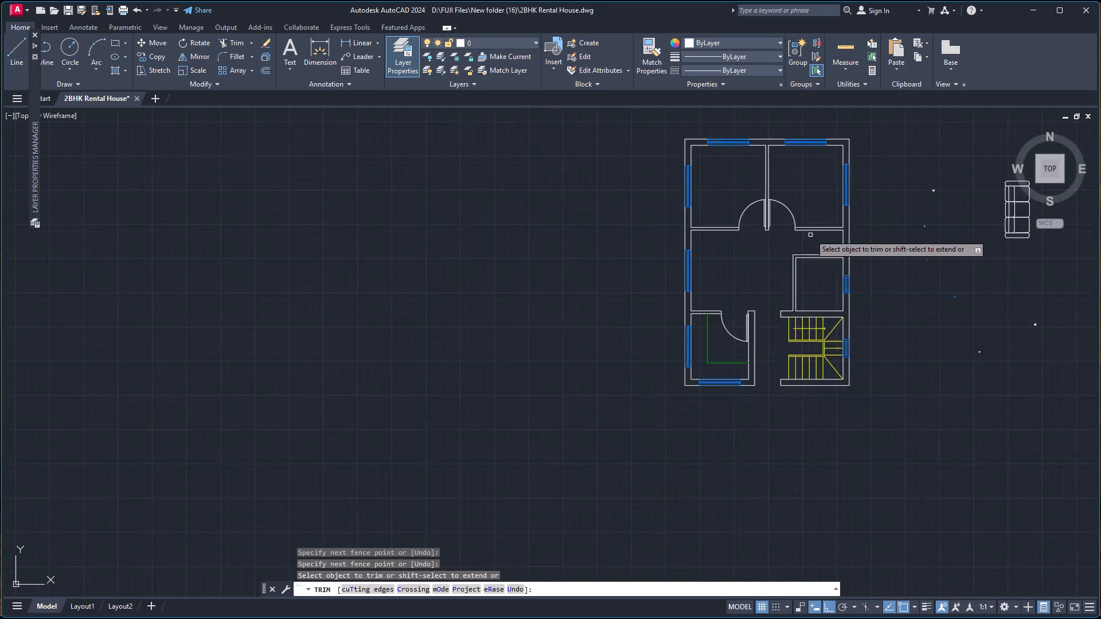
{"action": "scroll", "coordinate": [810, 234], "scroll_direction": "up", "scroll_amount": 1}
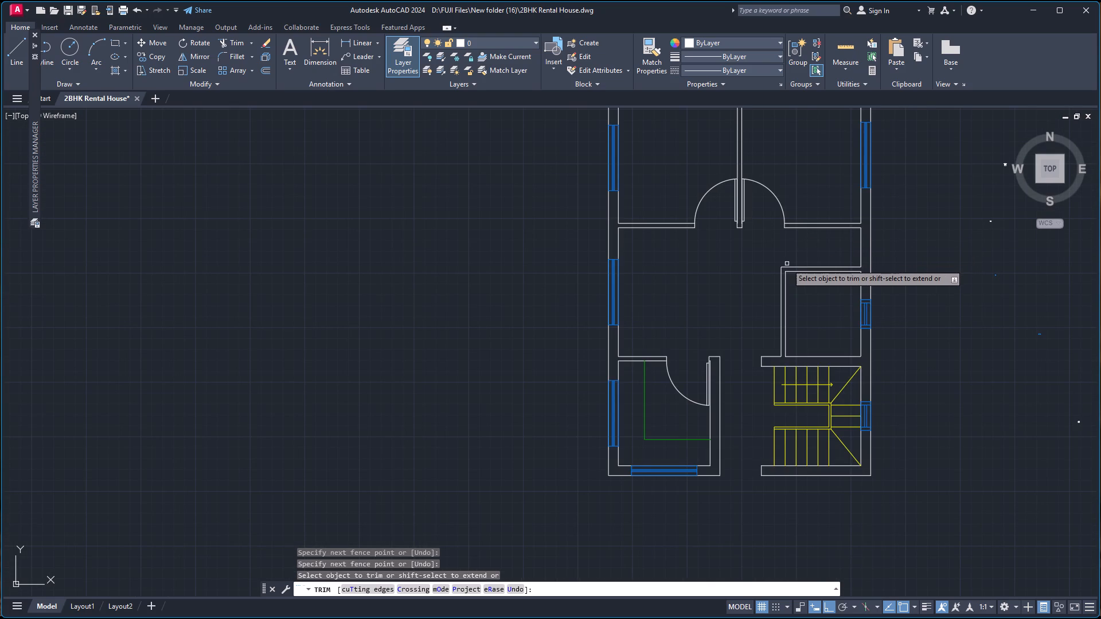
{"action": "scroll", "coordinate": [743, 338], "scroll_direction": "up", "scroll_amount": 2}
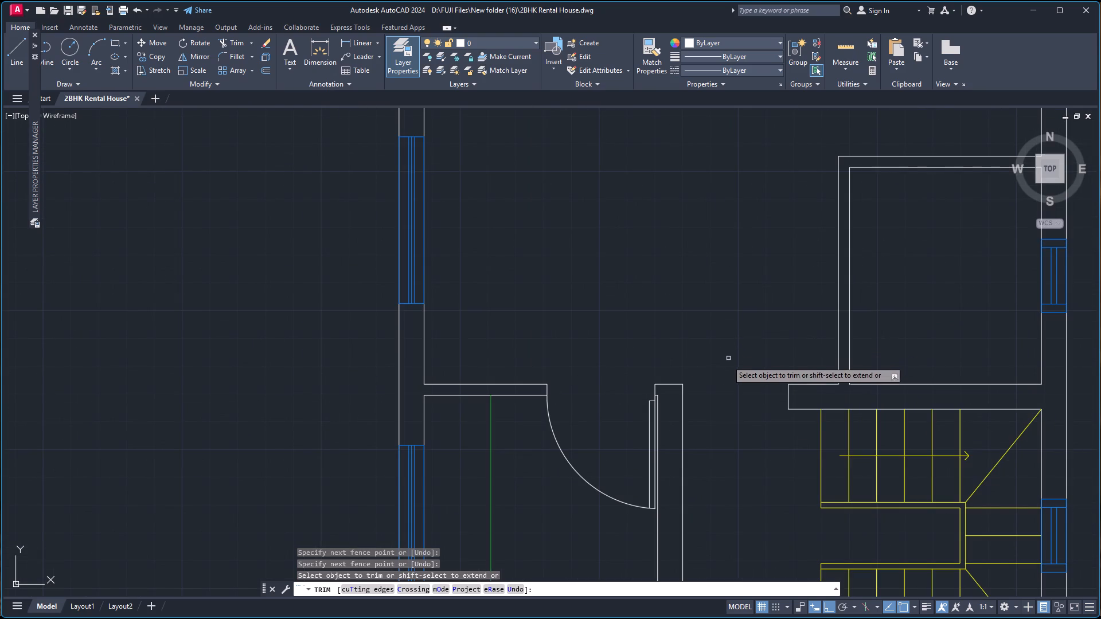
{"action": "key", "text": "space"}
Mirror the lower-left room's door about a vertical line through the wall beside it, keeping the original.
{"action": "left_click", "coordinate": [649, 463]}
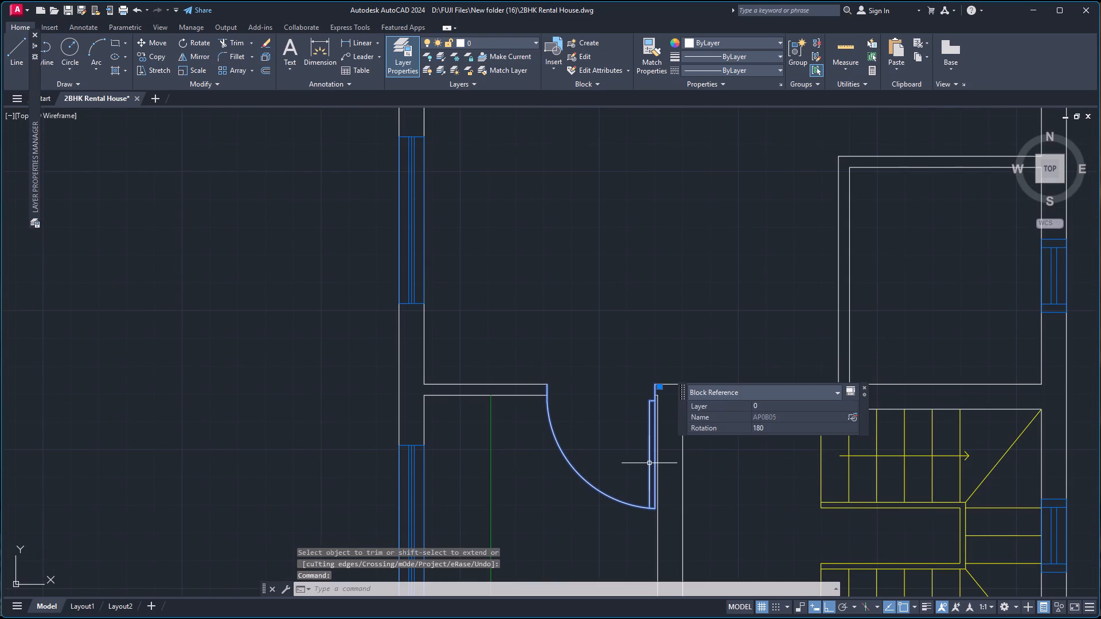
{"action": "key", "text": "m"}
{"action": "key", "text": "i"}
{"action": "key", "text": "Return"}
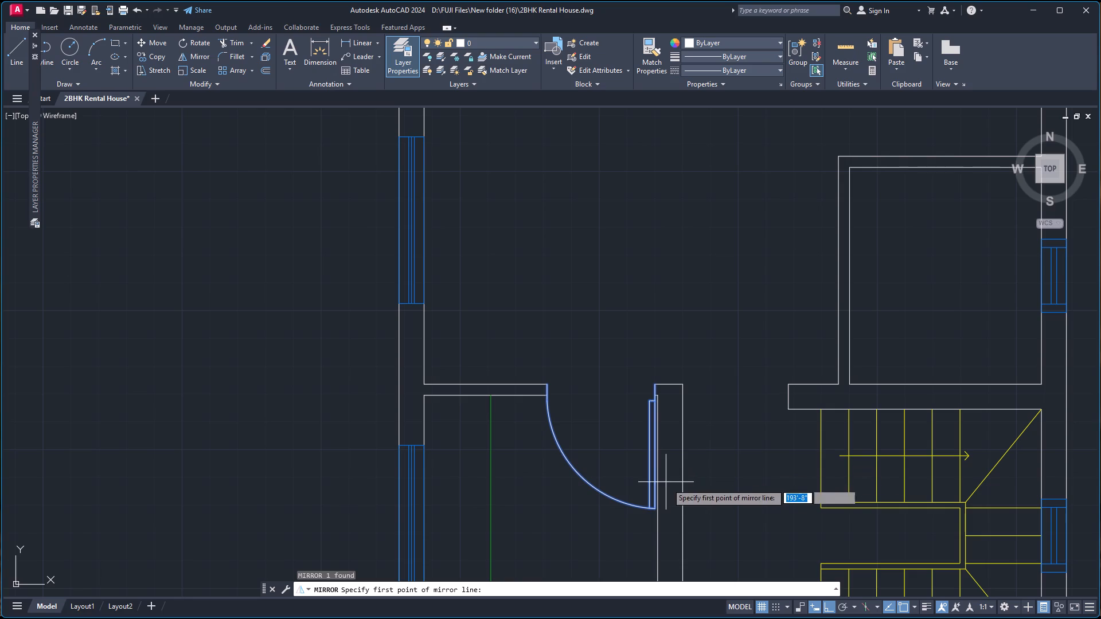
{"action": "left_click_drag", "start_coordinate": [669, 508], "coordinate": [671, 456]}
{"action": "left_click", "coordinate": [667, 432]}
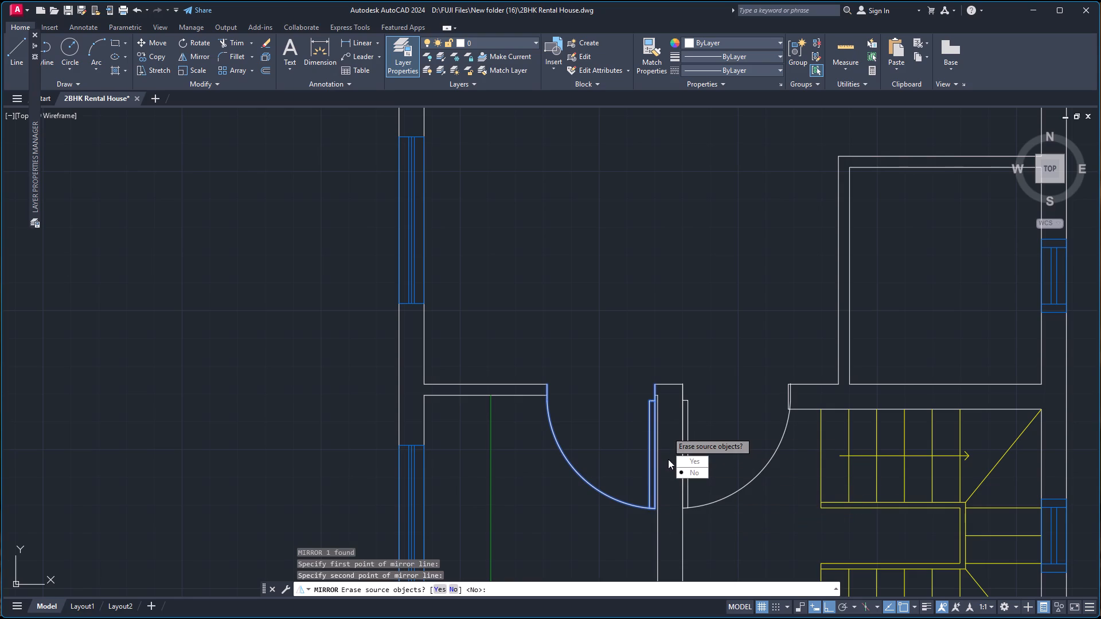
{"action": "key", "text": "space"}
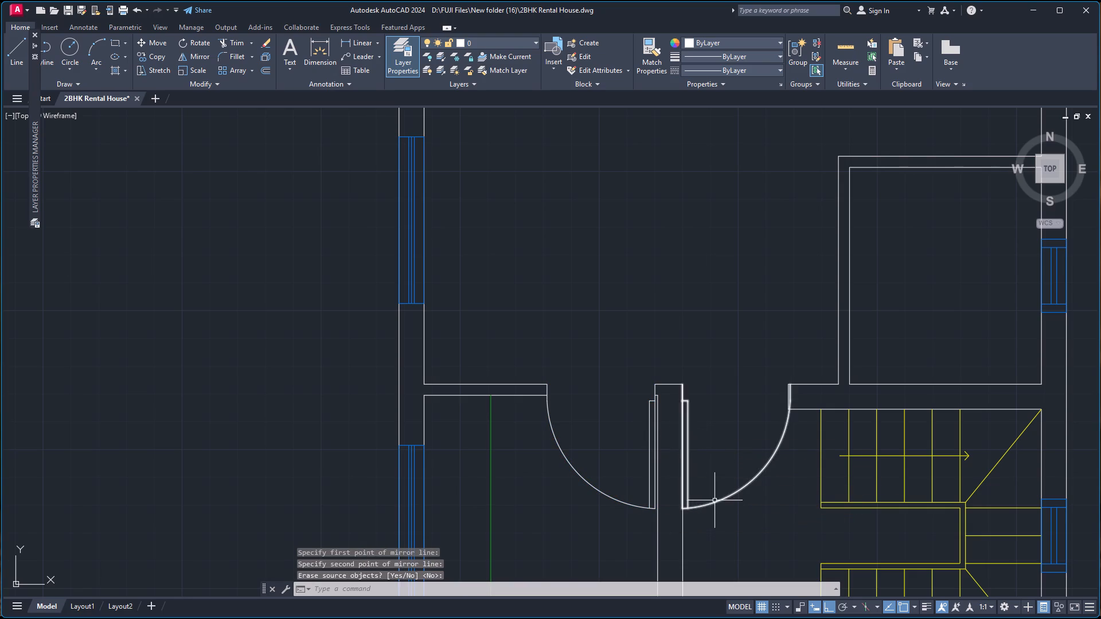
Move the mirrored door by its hinge jamb's upper end onto the small room's top wall above the stairs, just inside the left wall.
{"action": "left_click", "coordinate": [715, 503]}
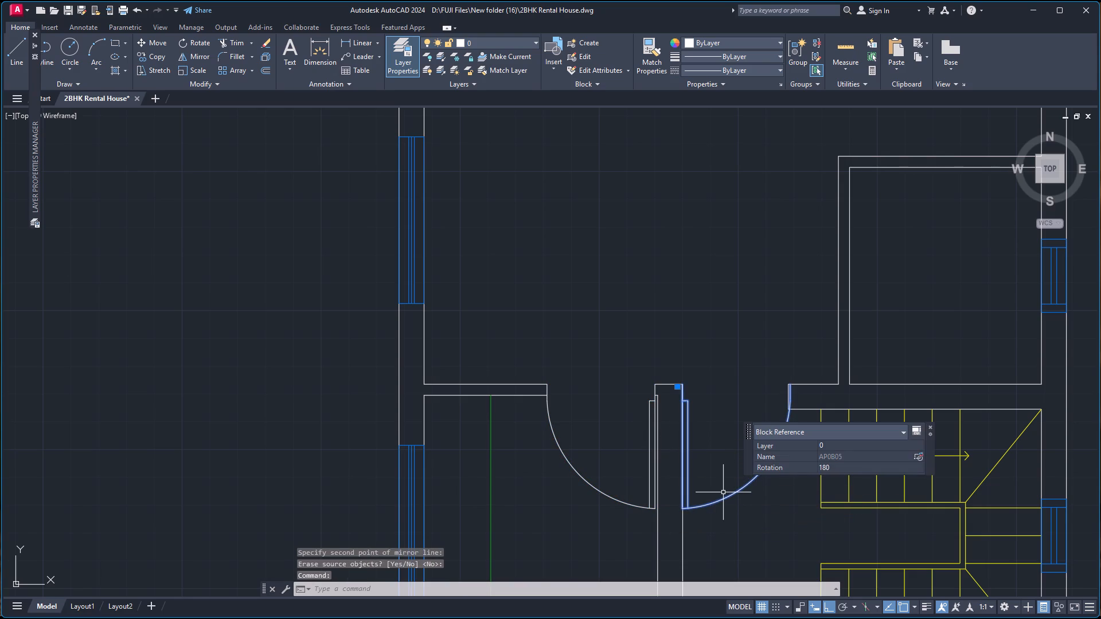
{"action": "key", "text": "m"}
{"action": "key", "text": "Return"}
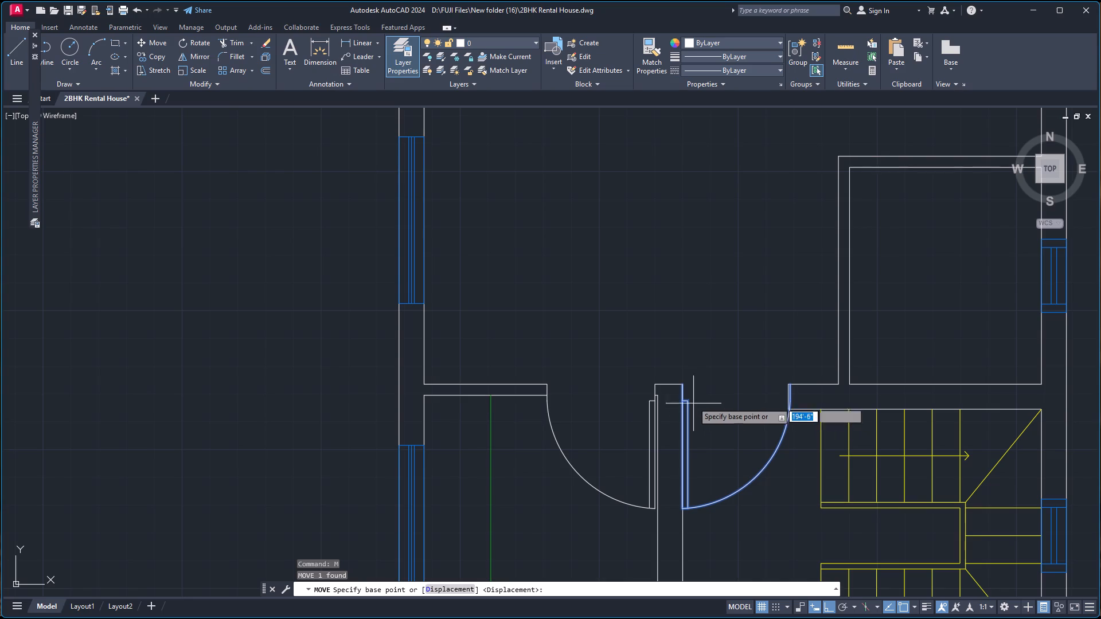
{"action": "left_click", "coordinate": [682, 385]}
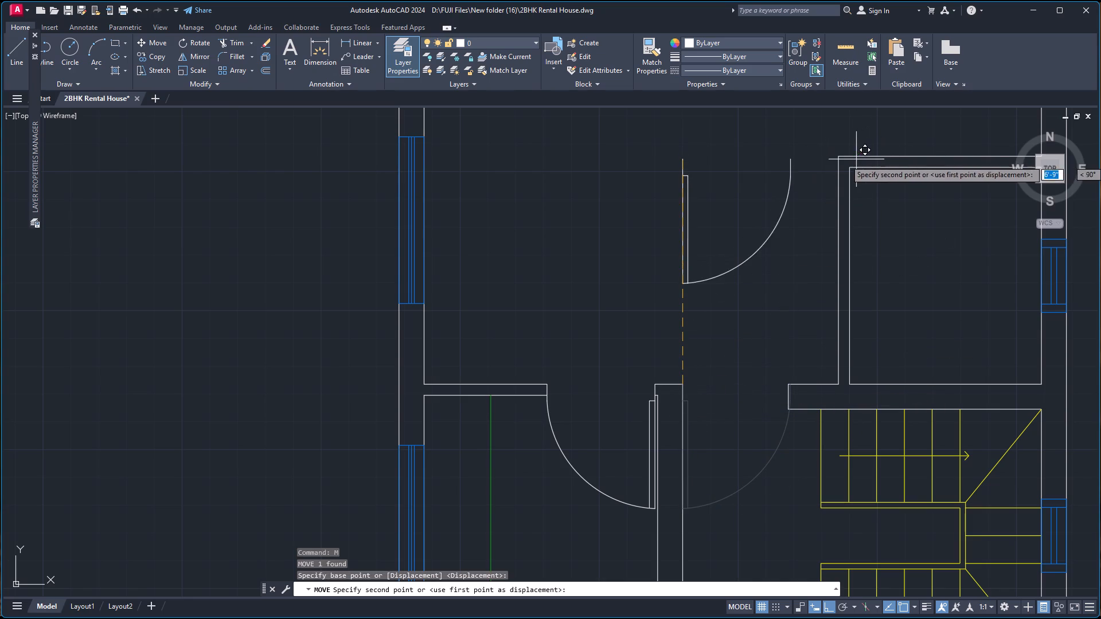
{"action": "left_click", "coordinate": [853, 160]}
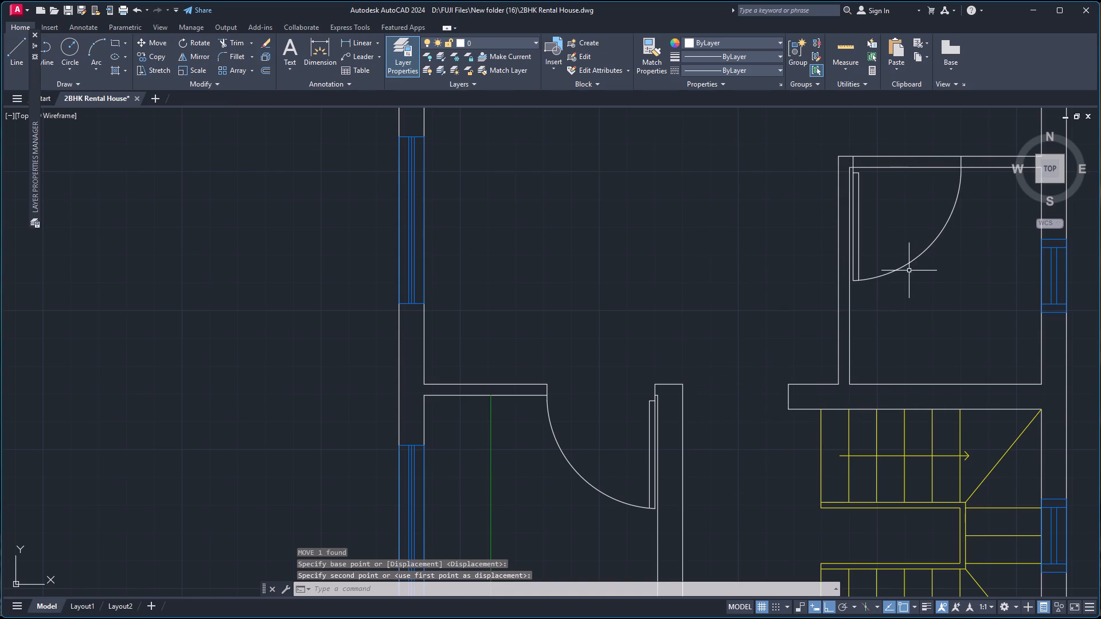
Scale the small room's door down slightly freehand, using the hinge jamb's upper end on the wall line as base point.
{"action": "scroll", "coordinate": [914, 272], "scroll_direction": "down", "scroll_amount": 2}
{"action": "scroll", "coordinate": [968, 236], "scroll_direction": "down", "scroll_amount": 1}
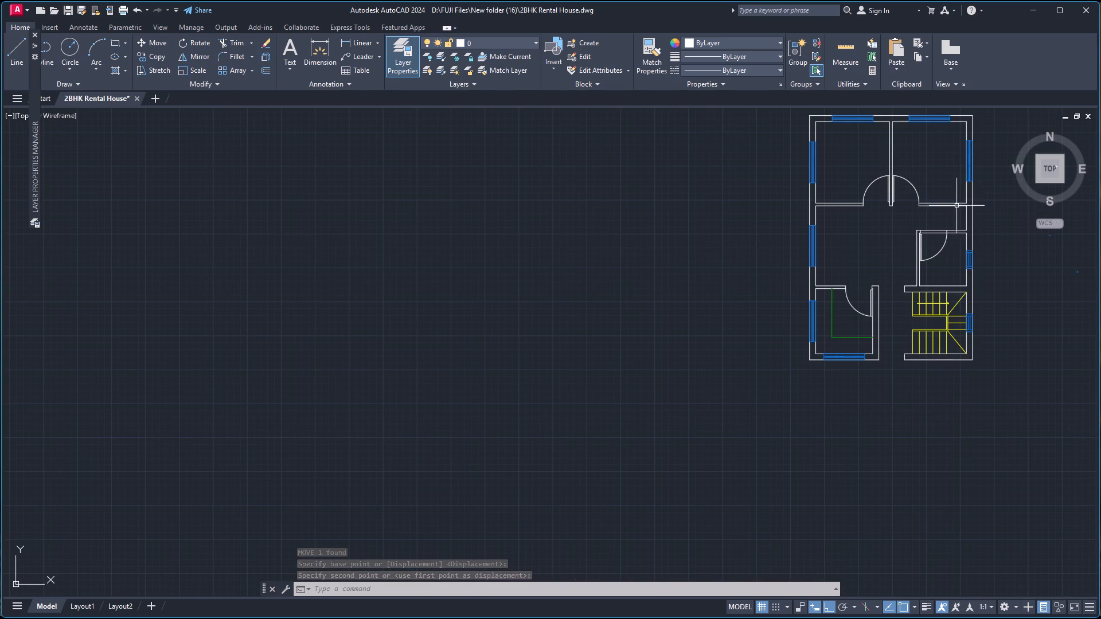
{"action": "scroll", "coordinate": [948, 203], "scroll_direction": "up", "scroll_amount": 3}
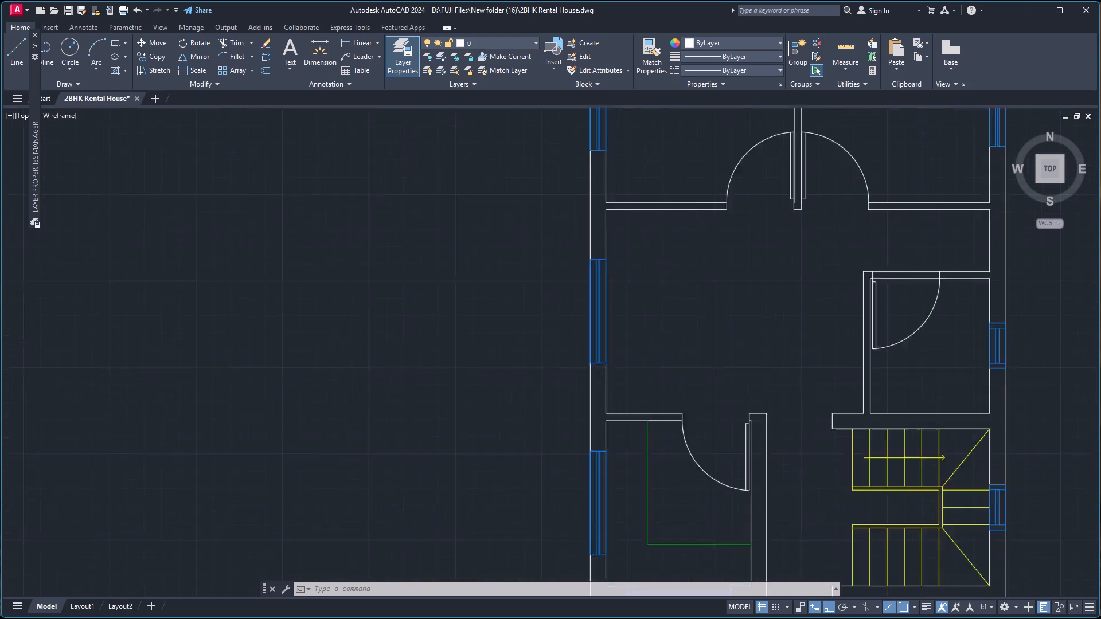
{"action": "scroll", "coordinate": [876, 346], "scroll_direction": "up", "scroll_amount": 2}
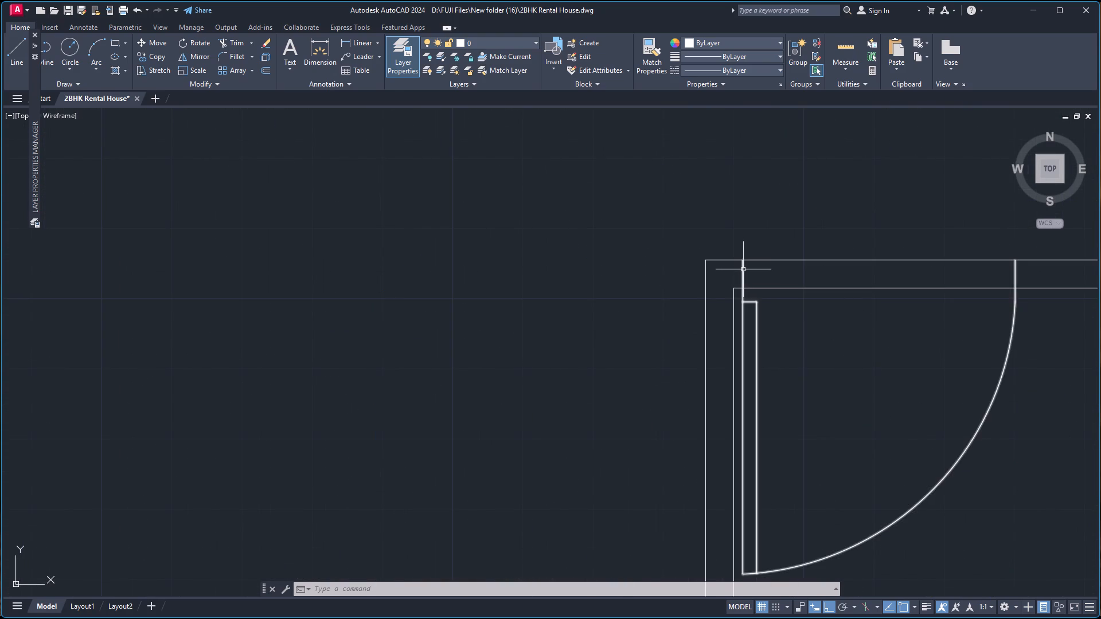
{"action": "left_click", "coordinate": [743, 270]}
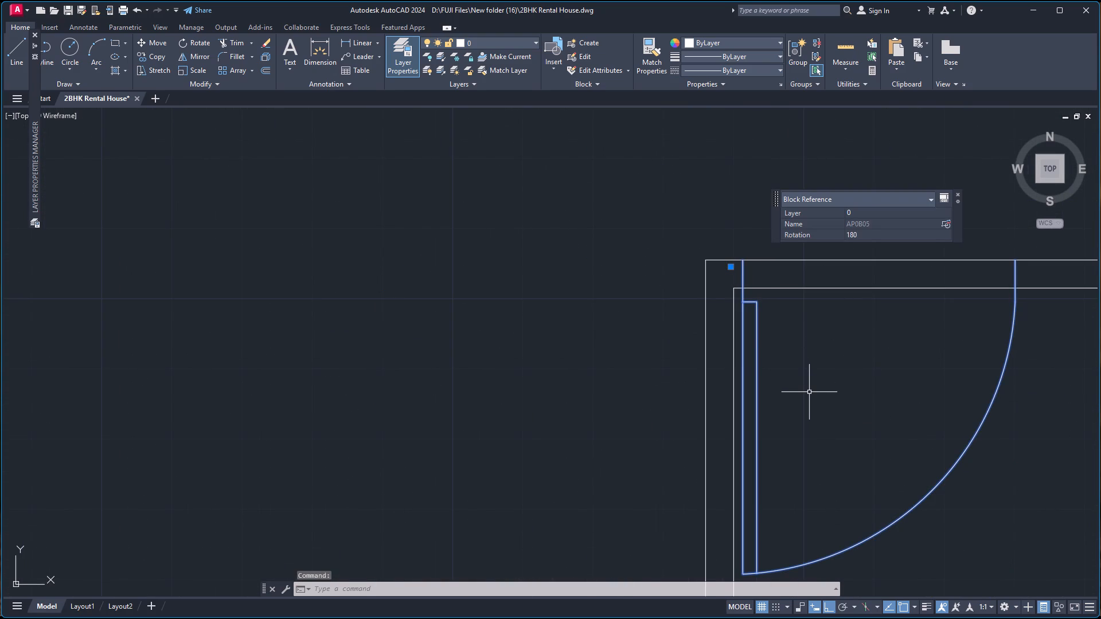
{"action": "type", "text": "sc"}
{"action": "key", "text": "Return"}
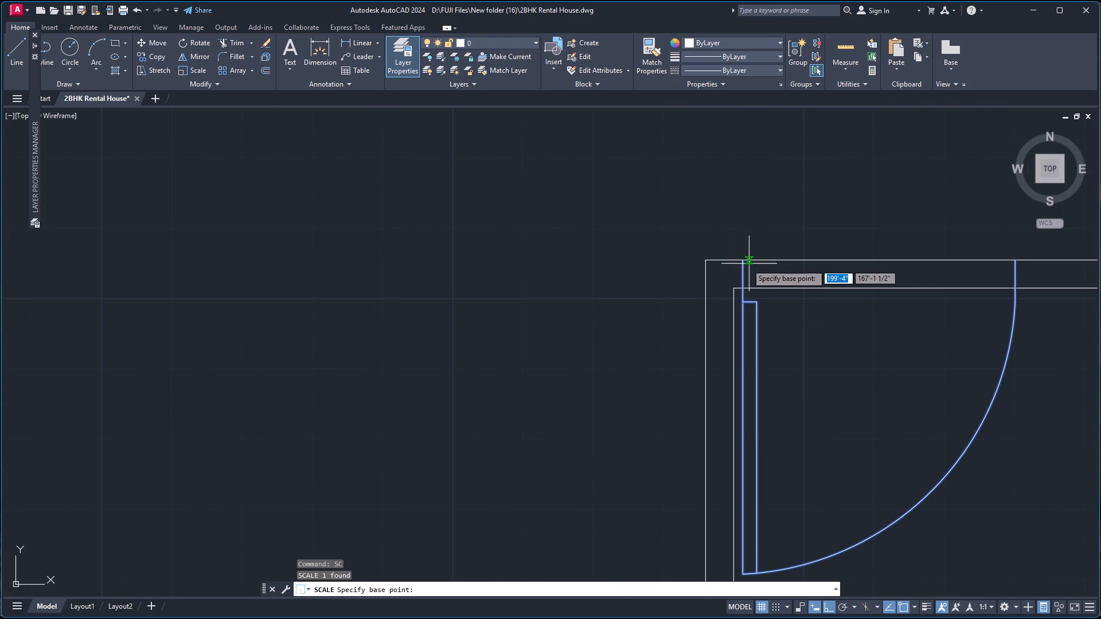
{"action": "left_click", "coordinate": [743, 261]}
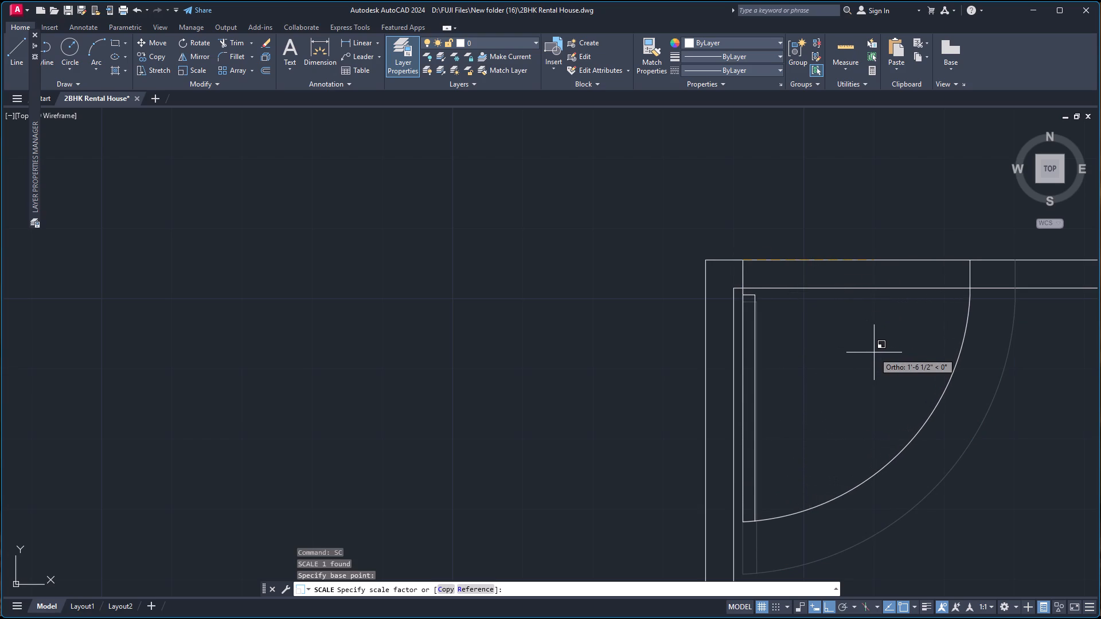
{"action": "left_click", "coordinate": [875, 355]}
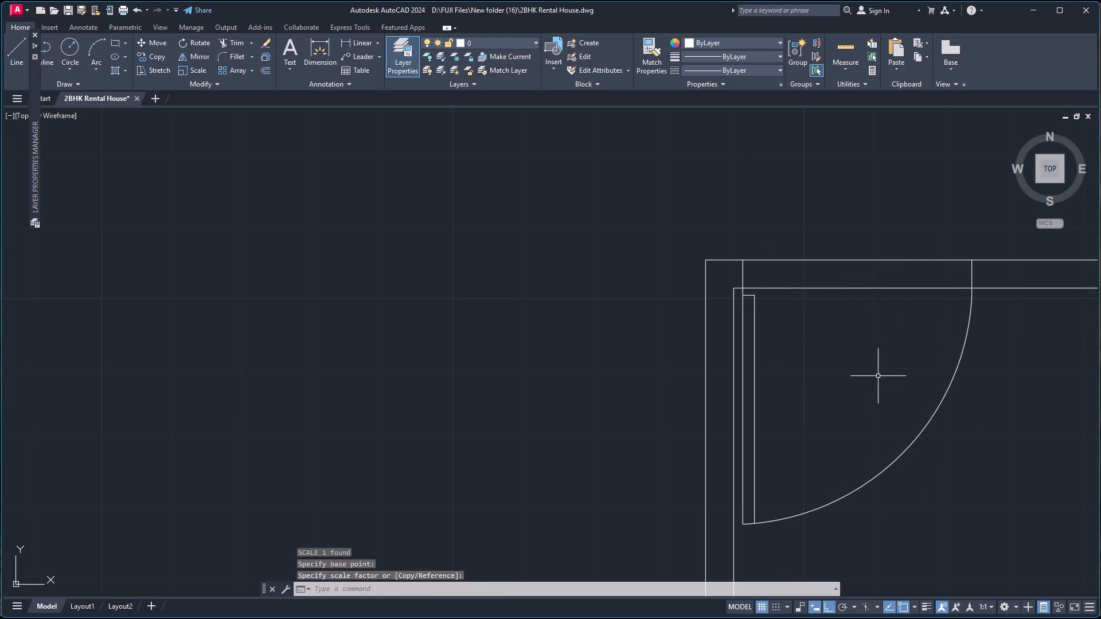
Trim both top wall lines of the small room above the stairs across its door opening.
{"action": "scroll", "coordinate": [881, 386], "scroll_direction": "down", "scroll_amount": 4}
{"action": "scroll", "coordinate": [946, 361], "scroll_direction": "down", "scroll_amount": 1}
{"action": "scroll", "coordinate": [940, 356], "scroll_direction": "up", "scroll_amount": 2}
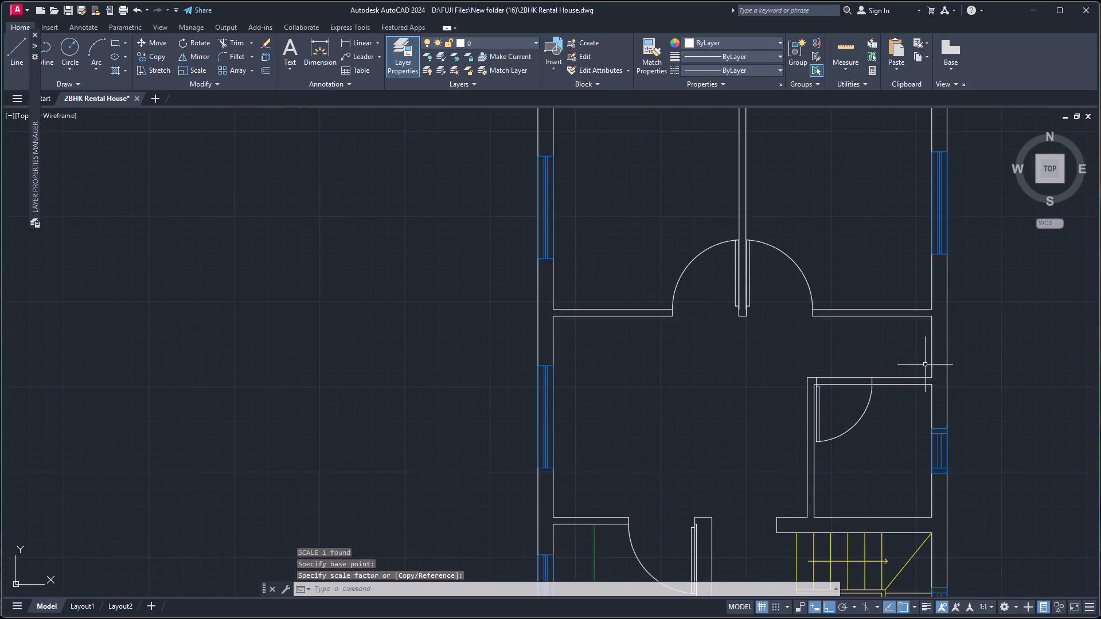
{"action": "scroll", "coordinate": [925, 365], "scroll_direction": "up", "scroll_amount": 2}
{"action": "key", "text": "t"}
{"action": "key", "text": "r"}
{"action": "key", "text": "Return"}
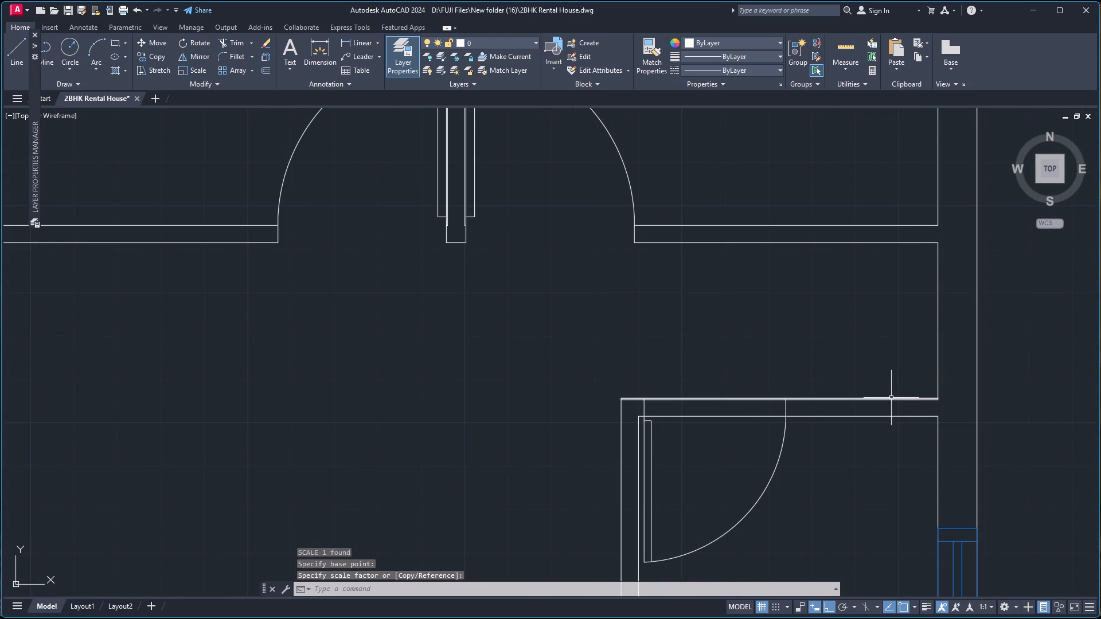
{"action": "left_click_drag", "start_coordinate": [718, 450], "coordinate": [718, 441]}
{"action": "left_click", "coordinate": [721, 340]}
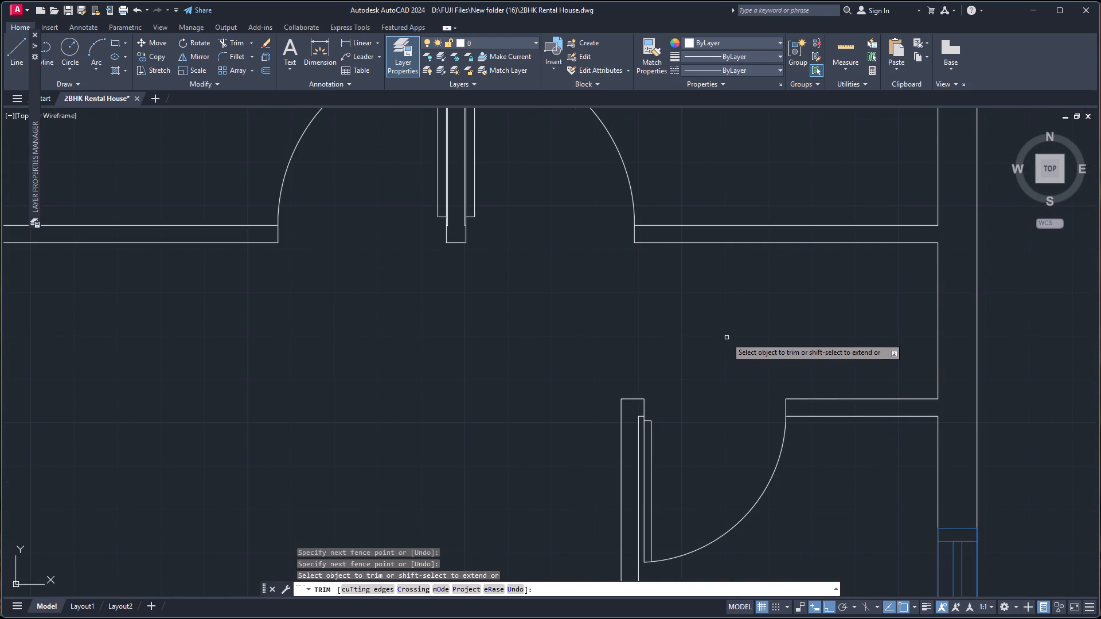
{"action": "scroll", "coordinate": [733, 373], "scroll_direction": "down", "scroll_amount": 4}
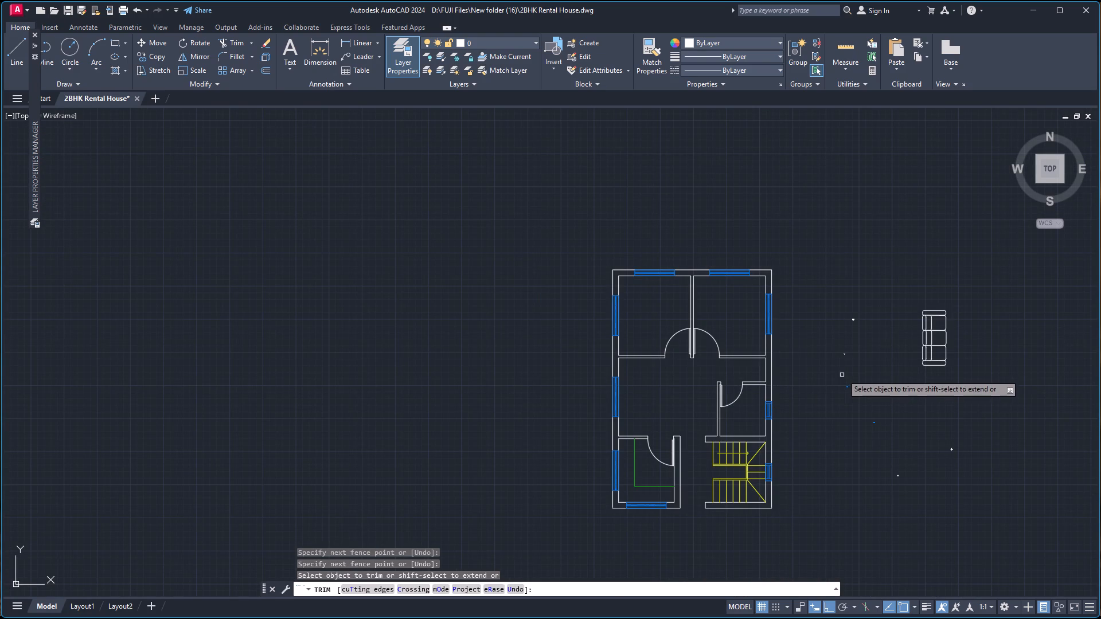
Open the tiny bed block MAT-P13, beside the floor plan, in the Block Editor.
{"action": "key", "text": "space"}
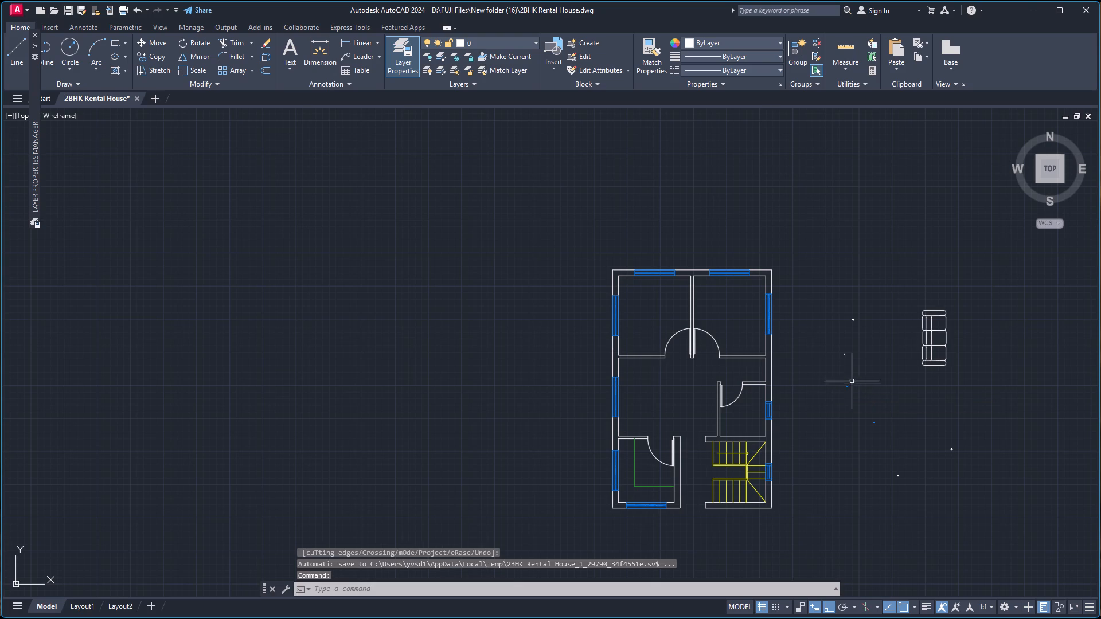
{"action": "scroll", "coordinate": [865, 349], "scroll_direction": "up", "scroll_amount": 4}
{"action": "scroll", "coordinate": [814, 232], "scroll_direction": "up", "scroll_amount": 2}
{"action": "double_click", "coordinate": [765, 187]}
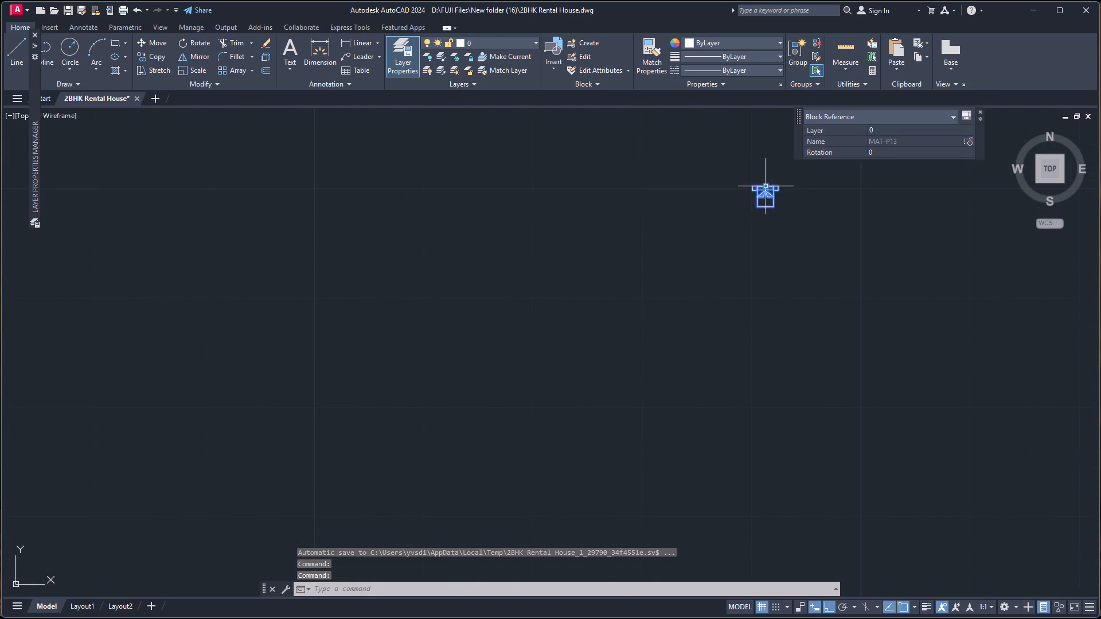
{"action": "left_click", "coordinate": [533, 392]}
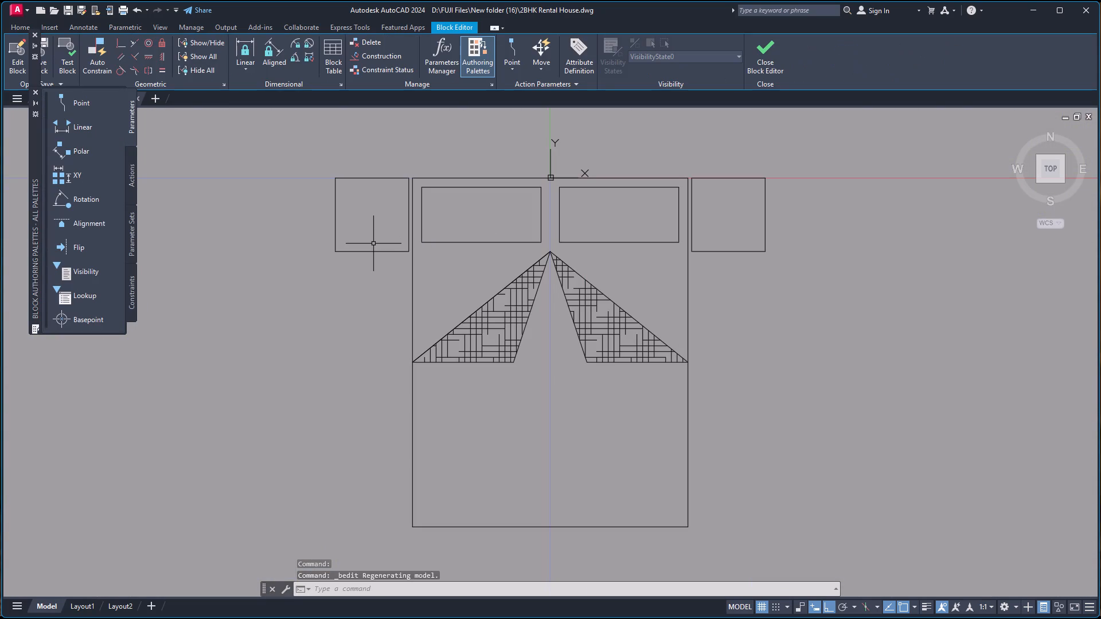
Draw two corner-to-corner diagonal lines crossing inside the square nightstand at the left of the bed.
{"action": "key", "text": "l"}
{"action": "key", "text": "Return"}
{"action": "left_click", "coordinate": [337, 252]}
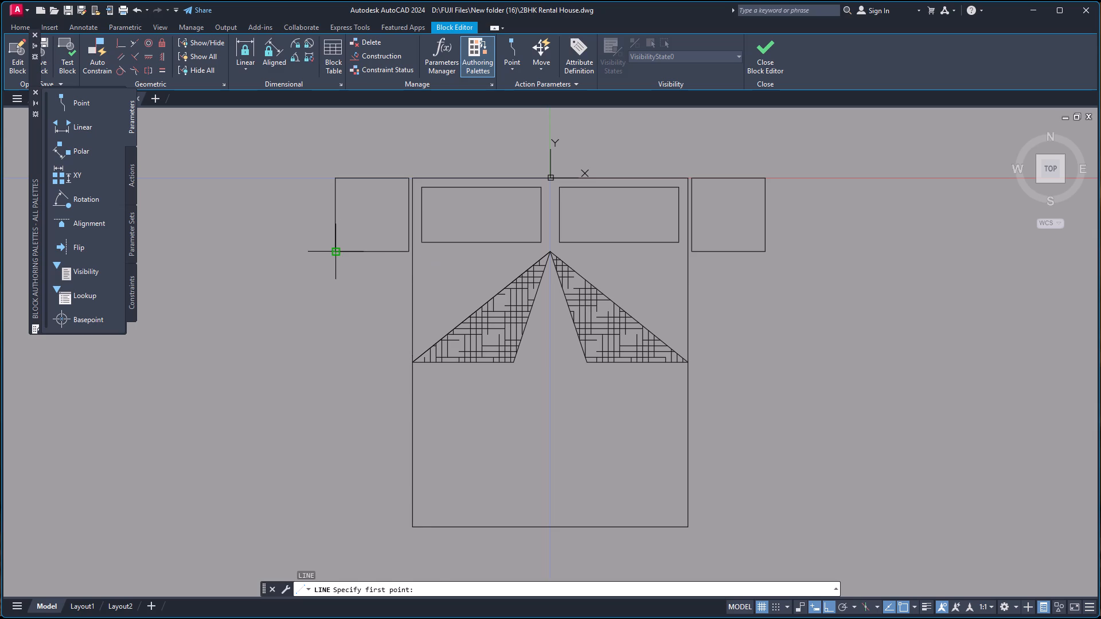
{"action": "left_click", "coordinate": [406, 181]}
{"action": "key", "text": "space"}
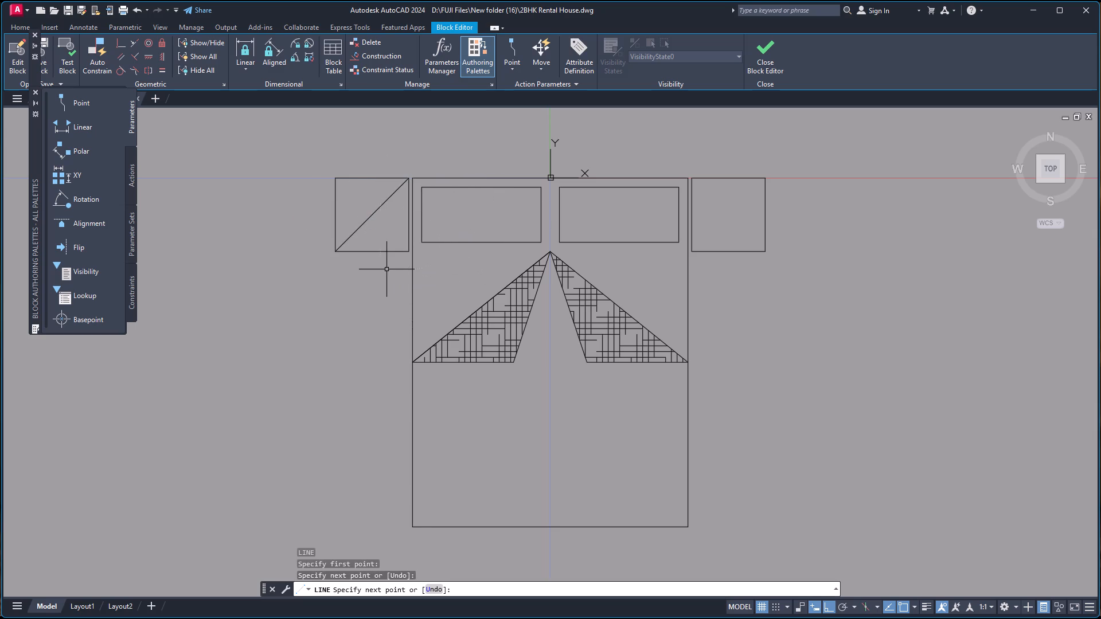
{"action": "key", "text": "space"}
{"action": "left_click", "coordinate": [405, 251]}
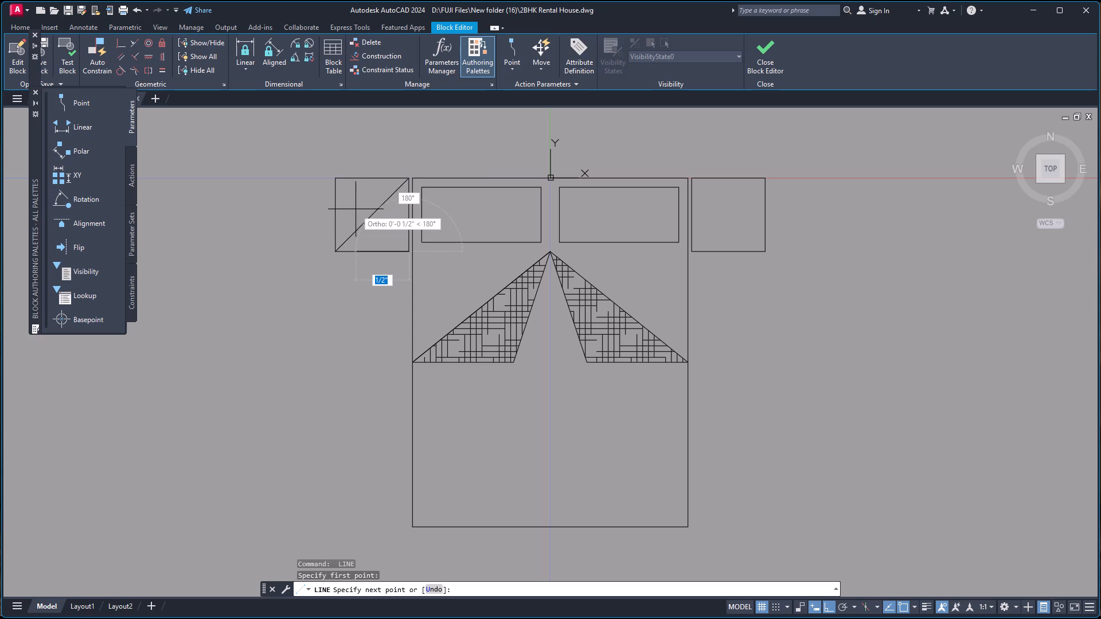
{"action": "left_click", "coordinate": [337, 180]}
{"action": "key", "text": "space"}
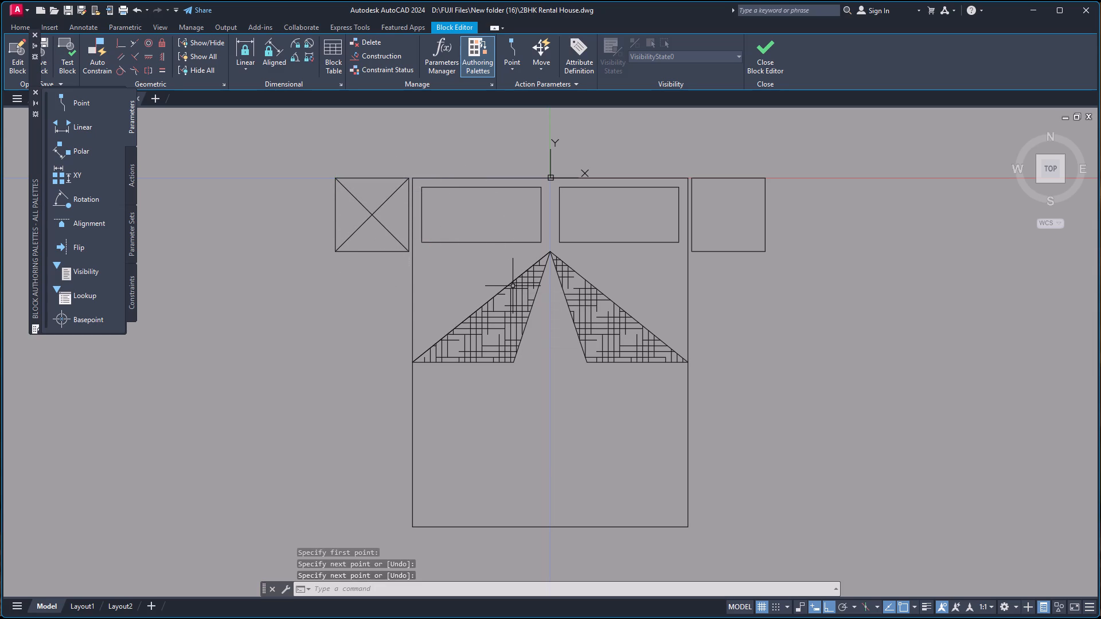
Draw two concentric circles freehand in the empty space to the right of the bed, both smaller than a nightstand.
{"action": "key", "text": "c"}
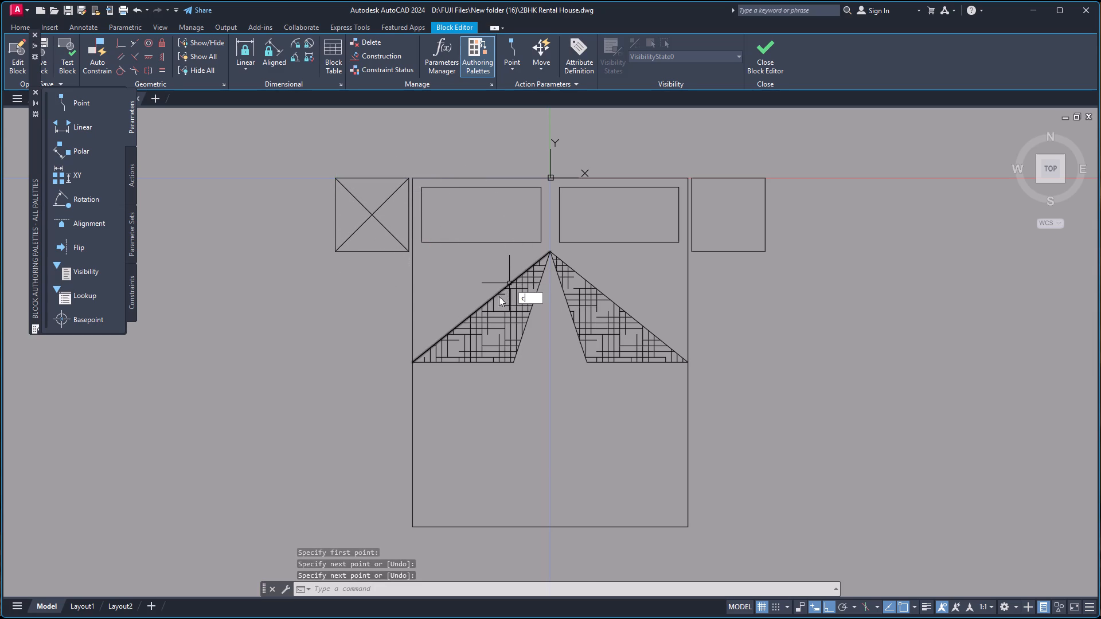
{"action": "key", "text": "Return"}
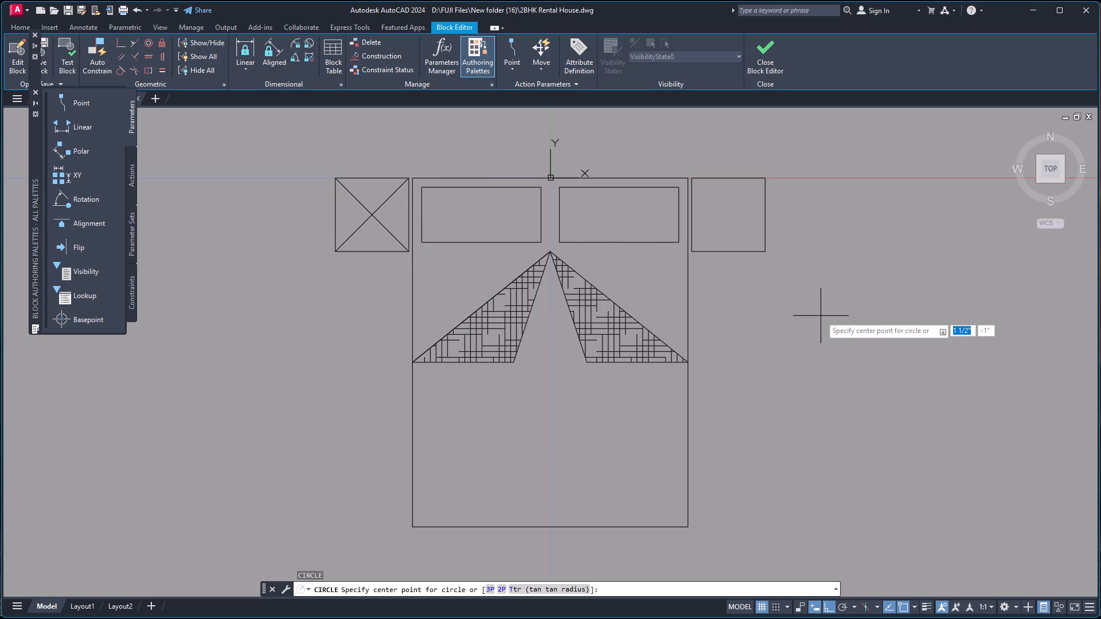
{"action": "left_click", "coordinate": [821, 316]}
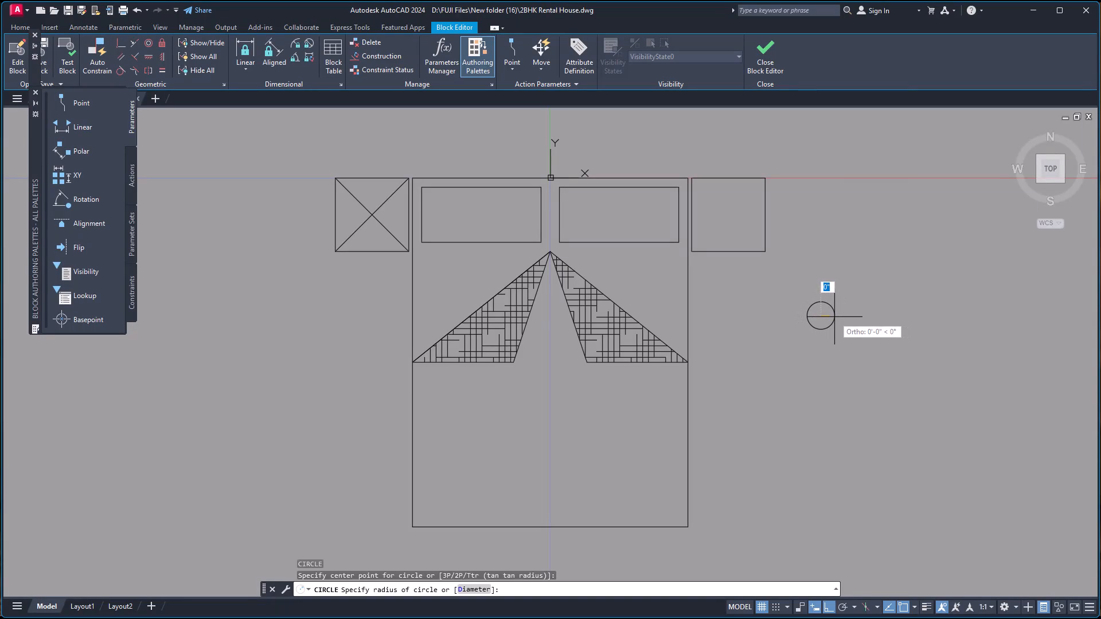
{"action": "left_click", "coordinate": [834, 317]}
{"action": "key", "text": "space"}
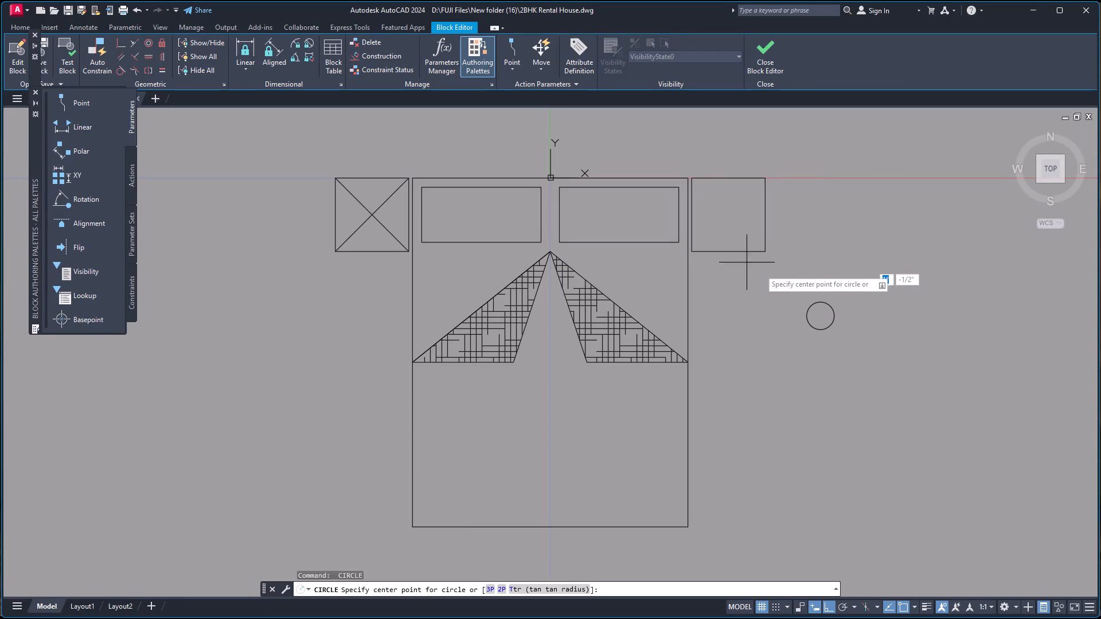
{"action": "left_click", "coordinate": [819, 312]}
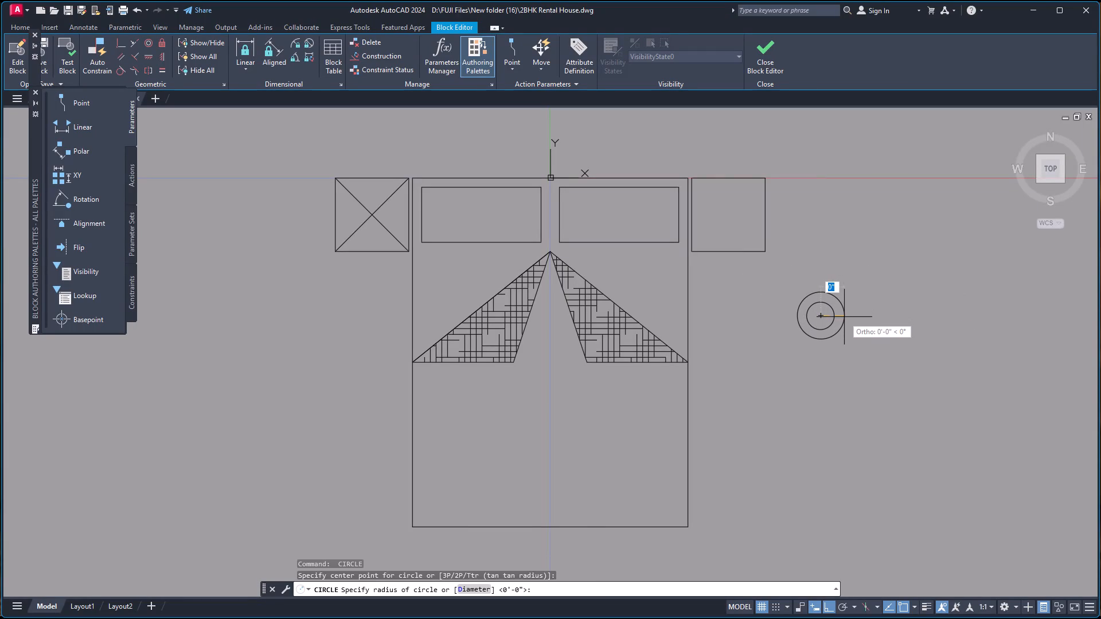
{"action": "left_click", "coordinate": [844, 317]}
Group the two concentric circles and select the group.
{"action": "left_click", "coordinate": [783, 280]}
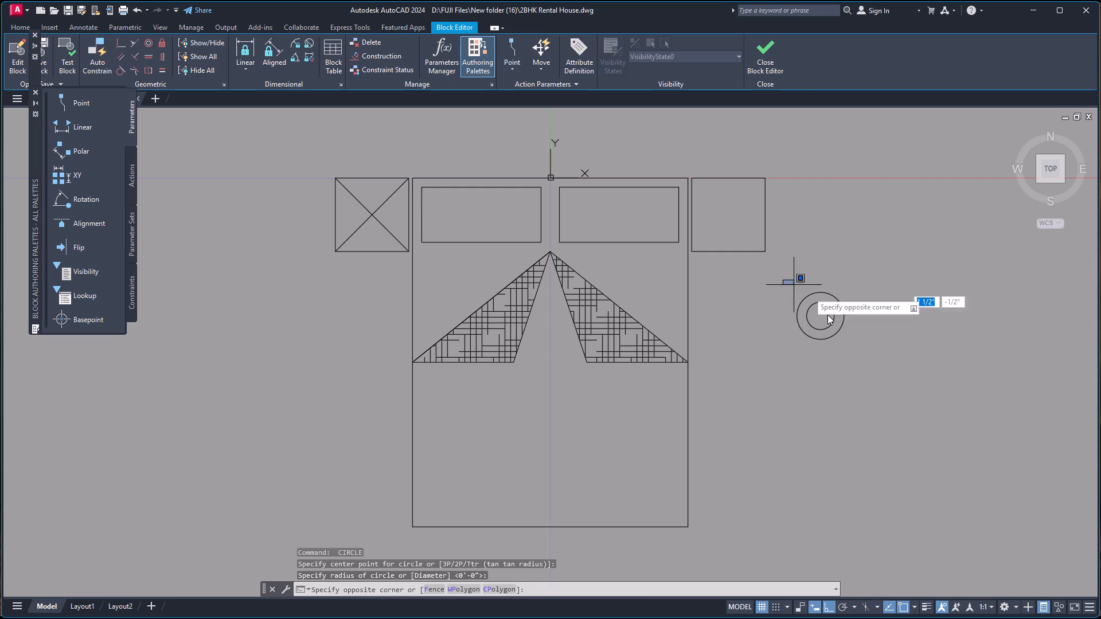
{"action": "left_click", "coordinate": [858, 356]}
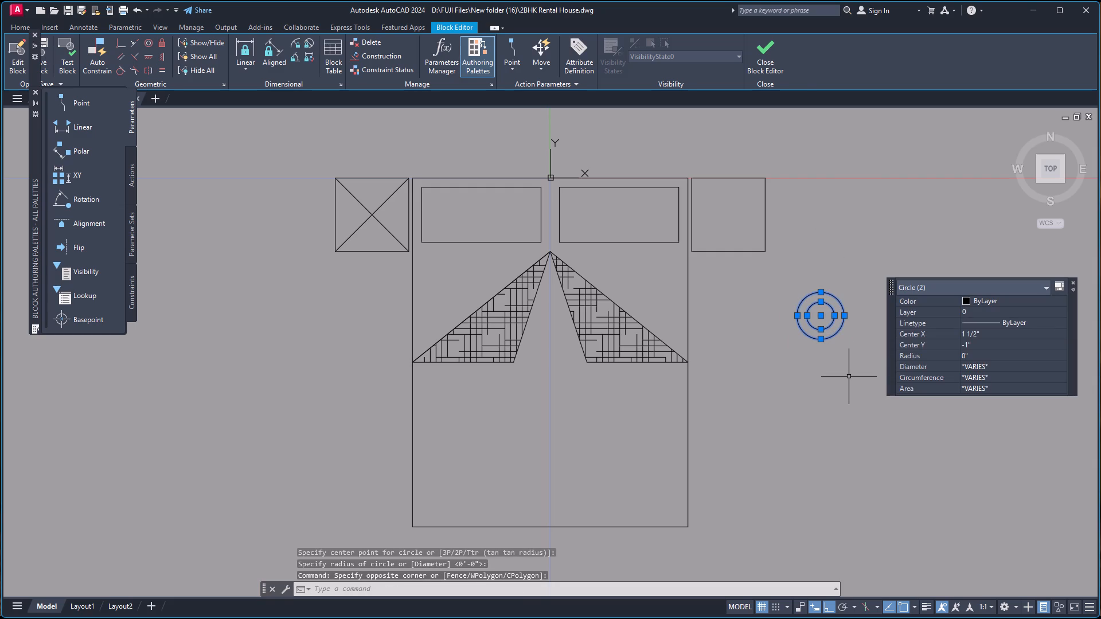
{"action": "key", "text": "c"}
{"action": "key", "text": "BackSpace"}
{"action": "key", "text": "g"}
{"action": "key", "text": "Return"}
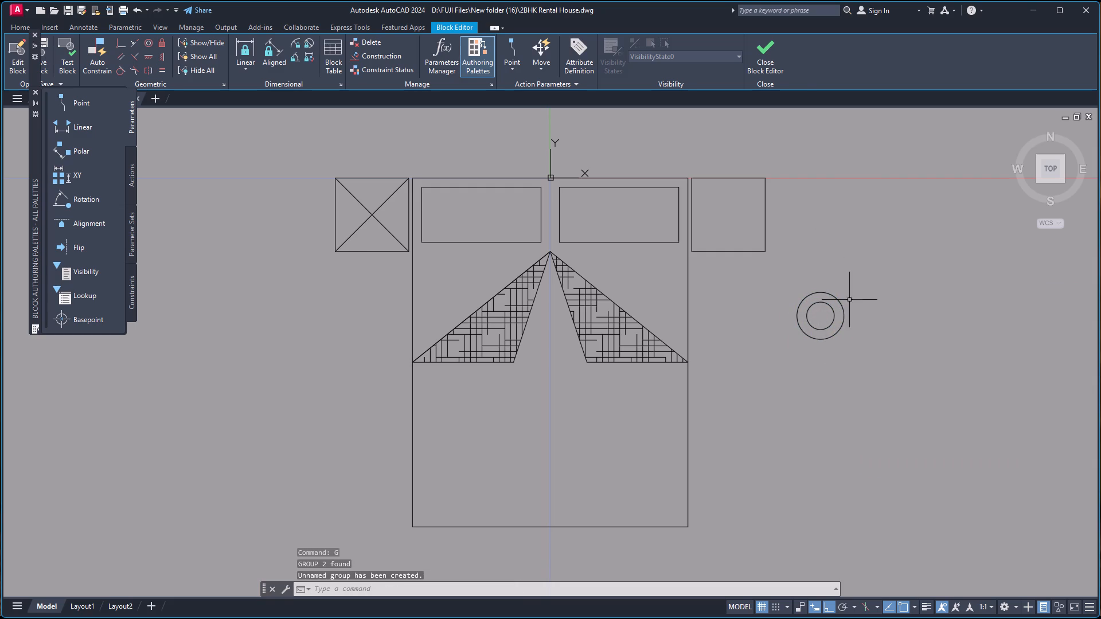
{"action": "left_click", "coordinate": [879, 293]}
{"action": "left_click", "coordinate": [784, 358]}
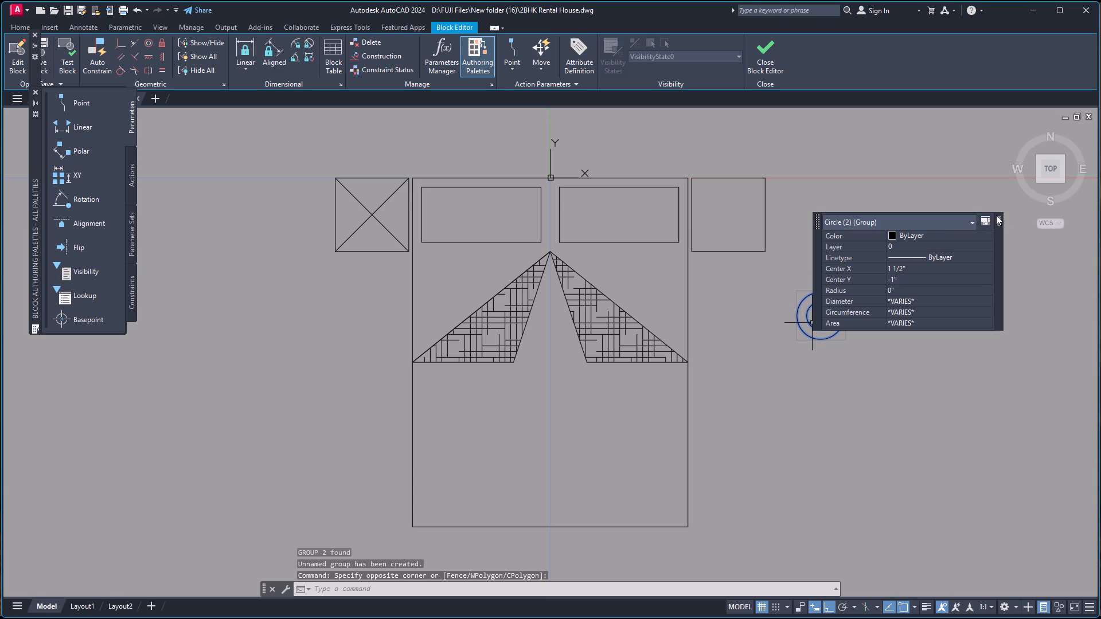
{"action": "left_click", "coordinate": [997, 216]}
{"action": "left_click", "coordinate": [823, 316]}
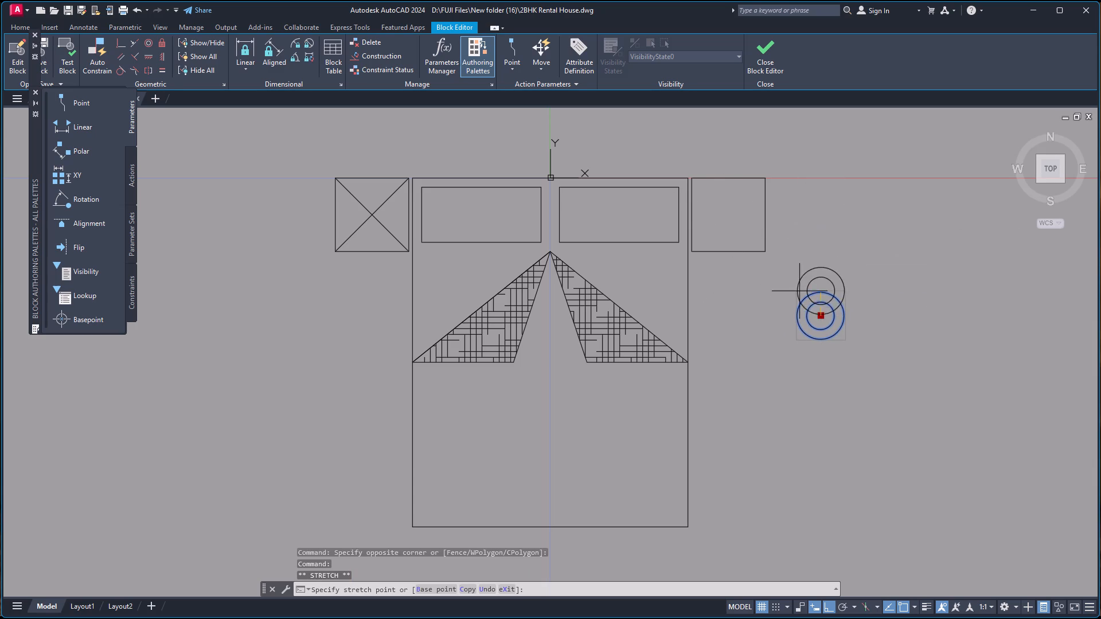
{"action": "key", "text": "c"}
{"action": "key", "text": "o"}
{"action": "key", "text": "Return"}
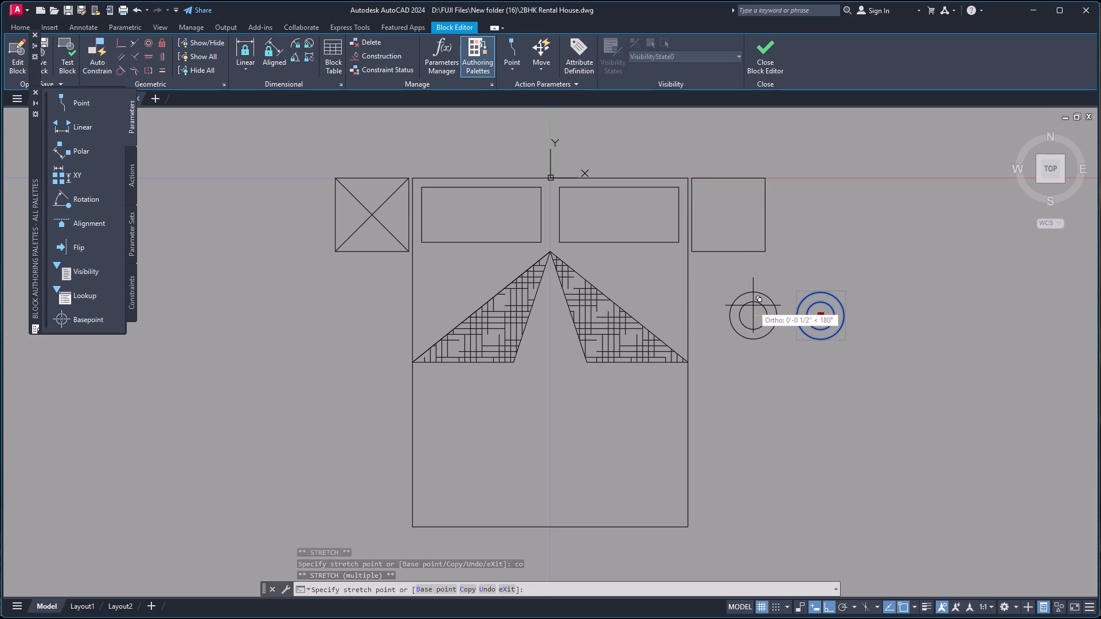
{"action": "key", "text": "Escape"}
Copy the circle group by its centre to the middle of the right nightstand, midway between its two vertical sides' midpoints.
{"action": "key", "text": "c"}
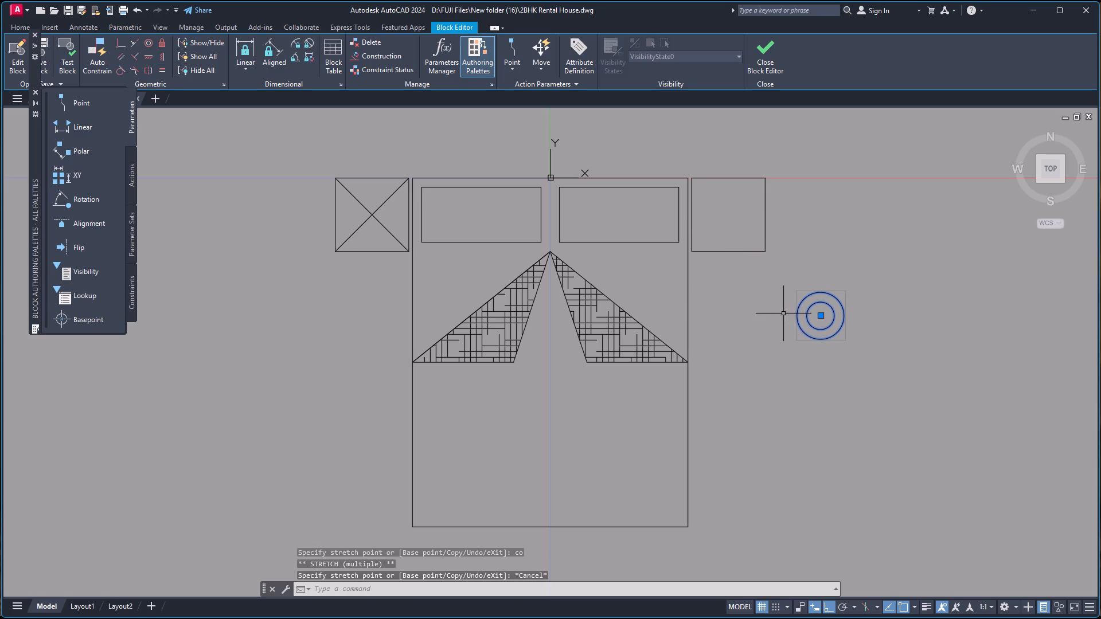
{"action": "key", "text": "o"}
{"action": "key", "text": "Return"}
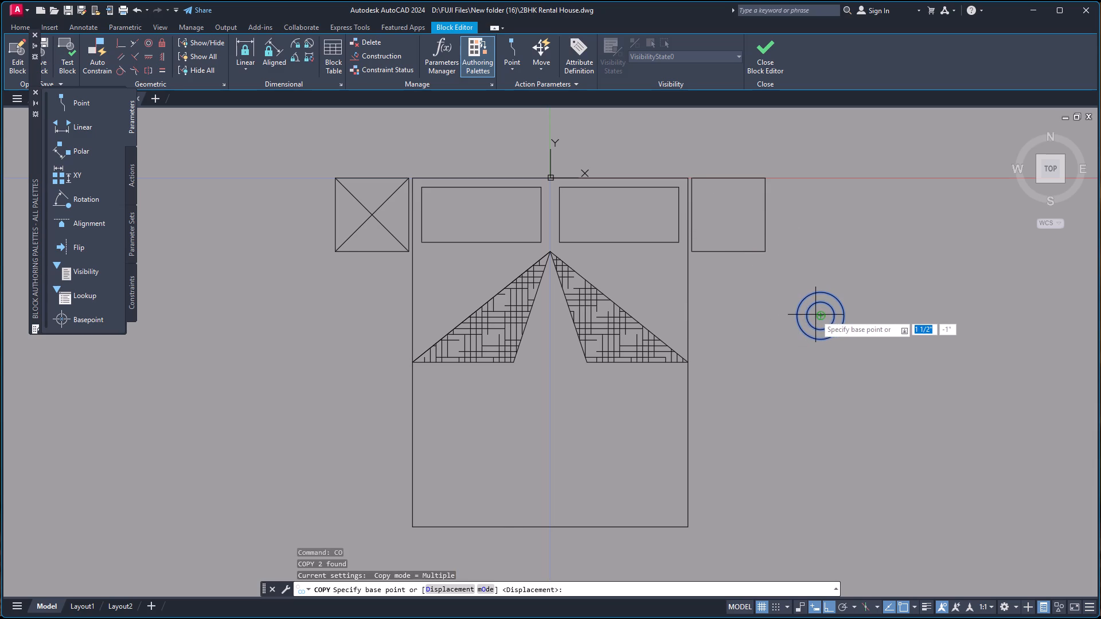
{"action": "left_click", "coordinate": [819, 316]}
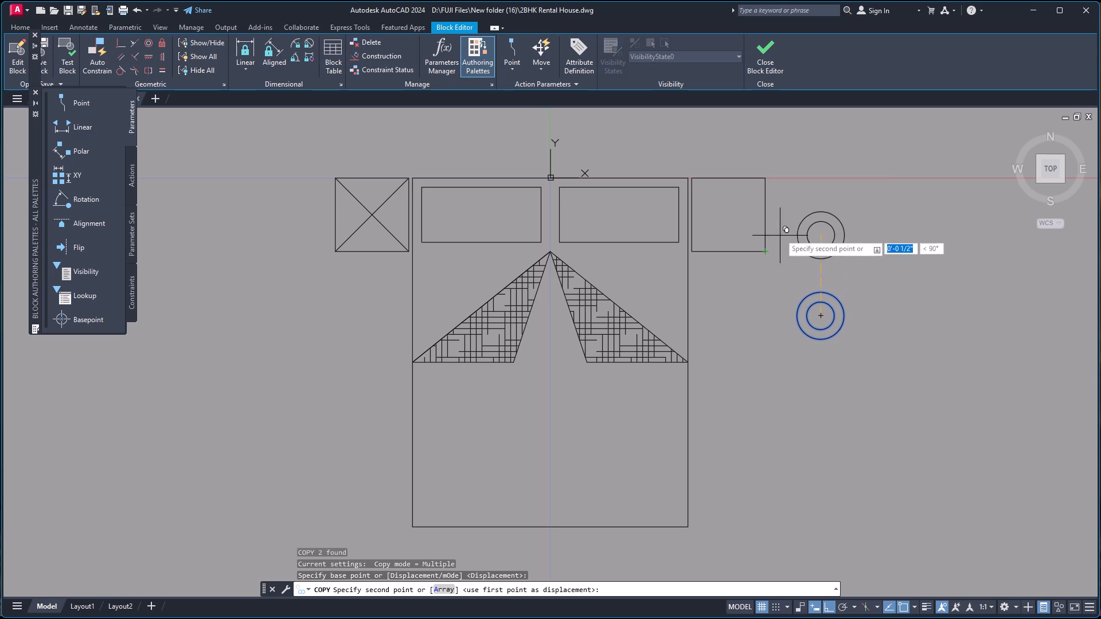
{"action": "right_click", "coordinate": [792, 222]}
{"action": "left_click", "coordinate": [833, 289]}
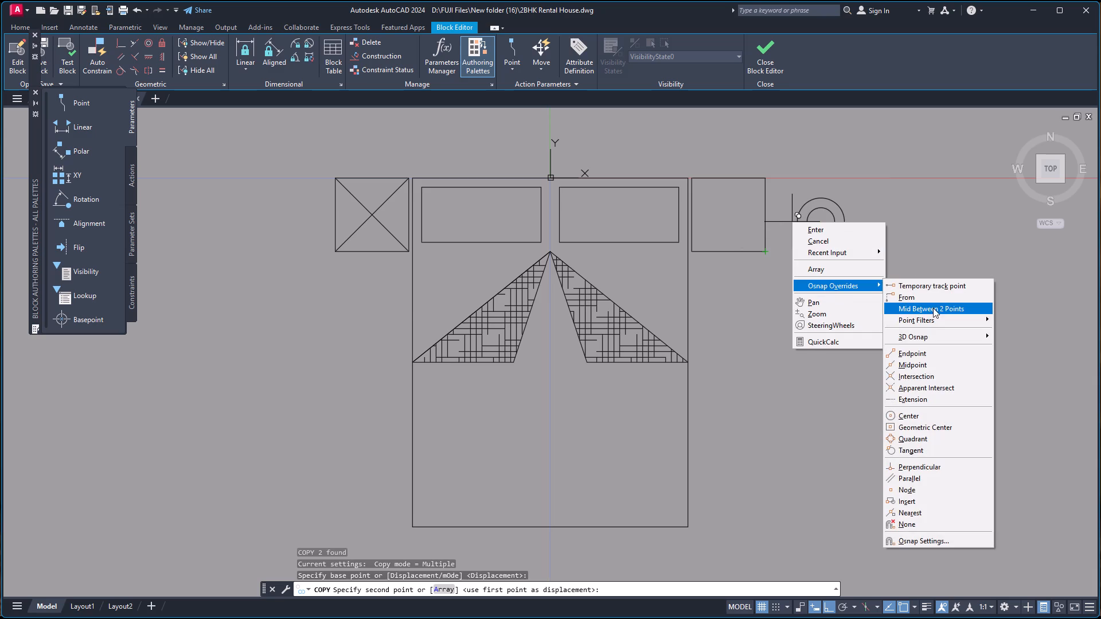
{"action": "left_click", "coordinate": [933, 308]}
{"action": "left_click", "coordinate": [693, 216]}
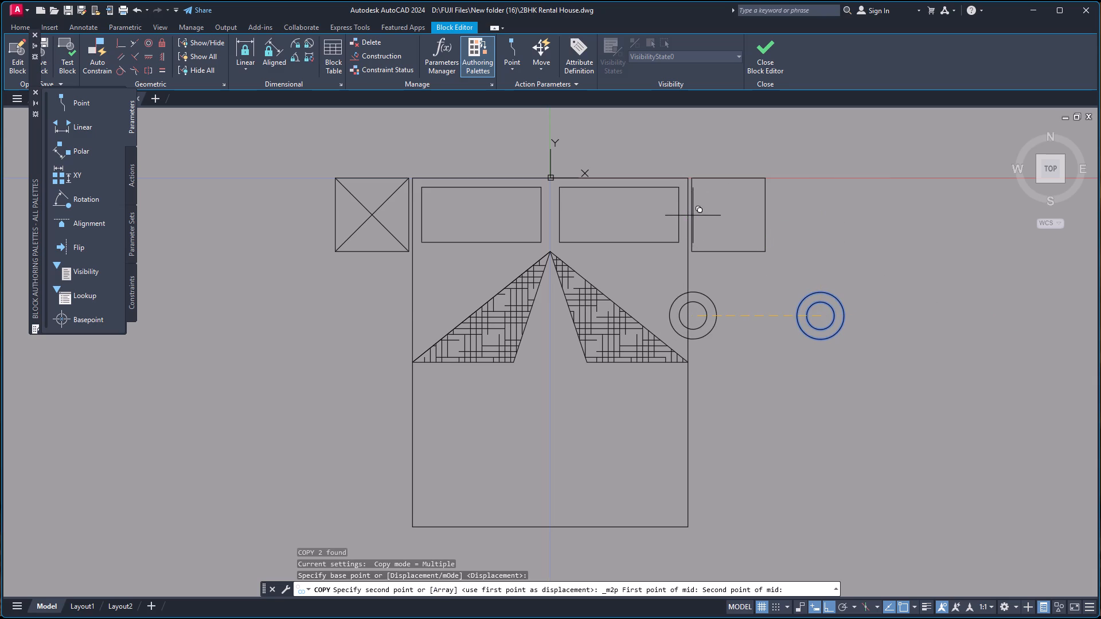
{"action": "left_click", "coordinate": [764, 215]}
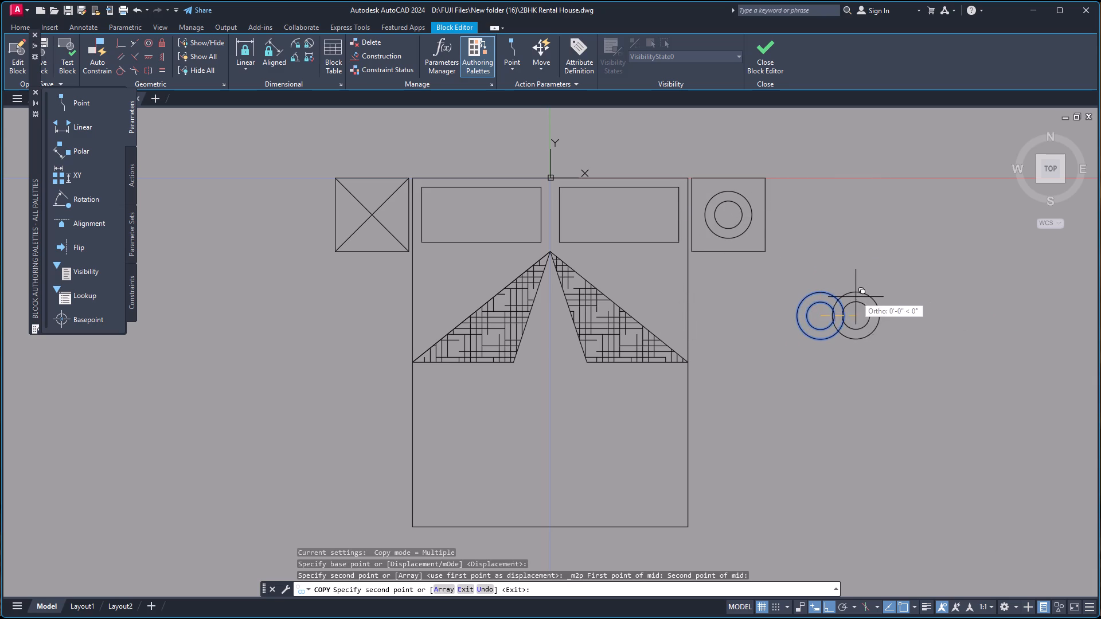
{"action": "key", "text": "Escape"}
Delete the original circle group outside the bed.
{"action": "left_click", "coordinate": [766, 283]}
{"action": "left_click", "coordinate": [880, 385]}
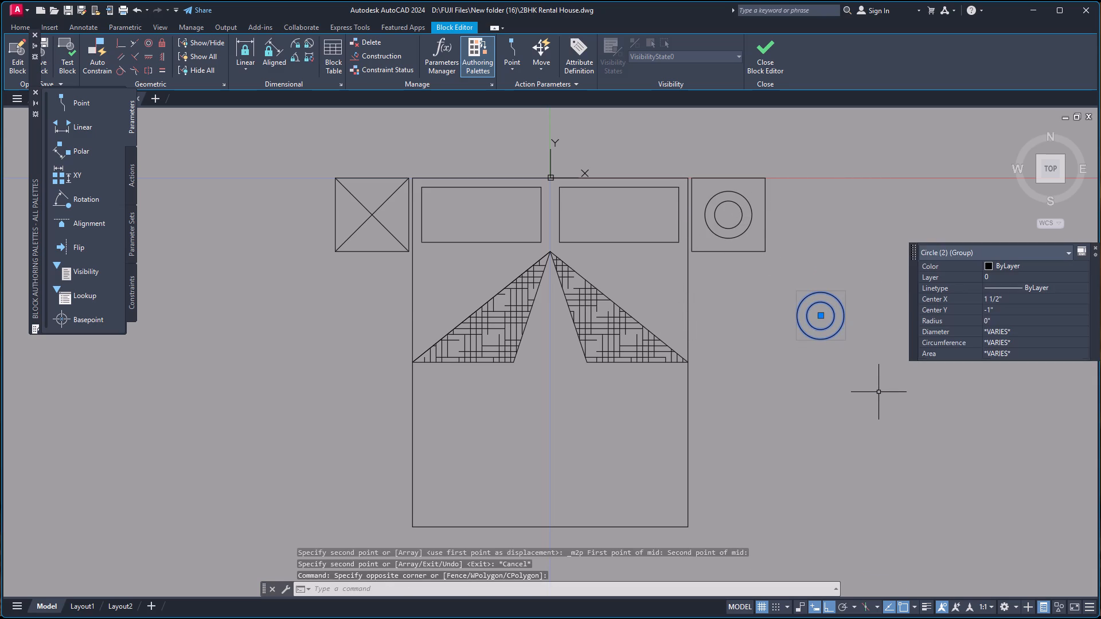
{"action": "key", "text": "Delete"}
Close the Block Editor, saving the changes to the MAT-P13 block.
{"action": "left_click", "coordinate": [768, 58]}
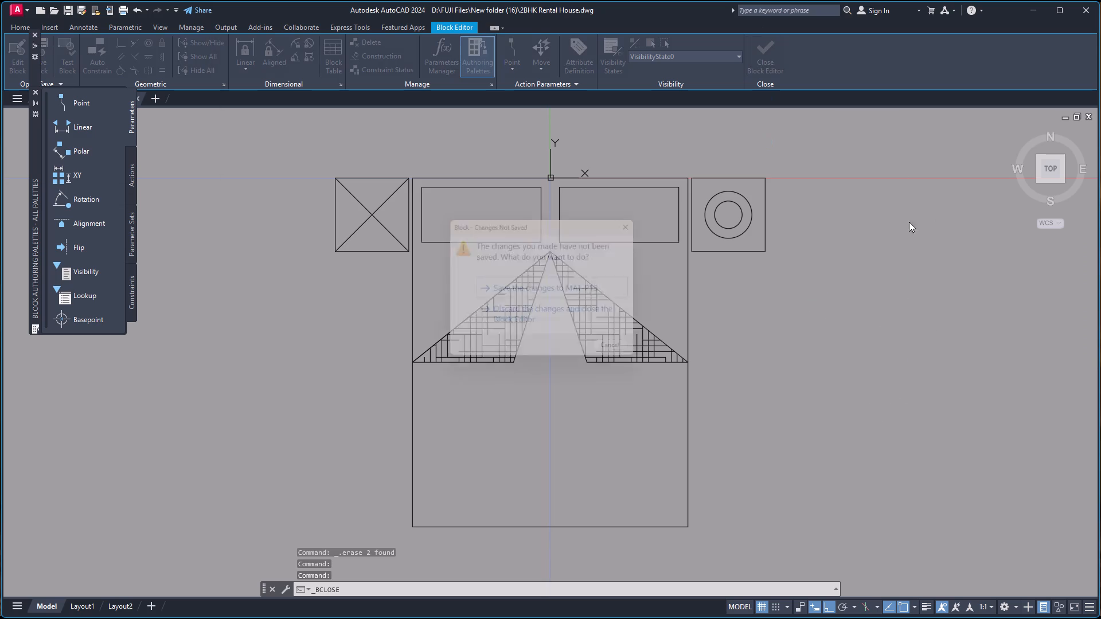
{"action": "left_click", "coordinate": [569, 285]}
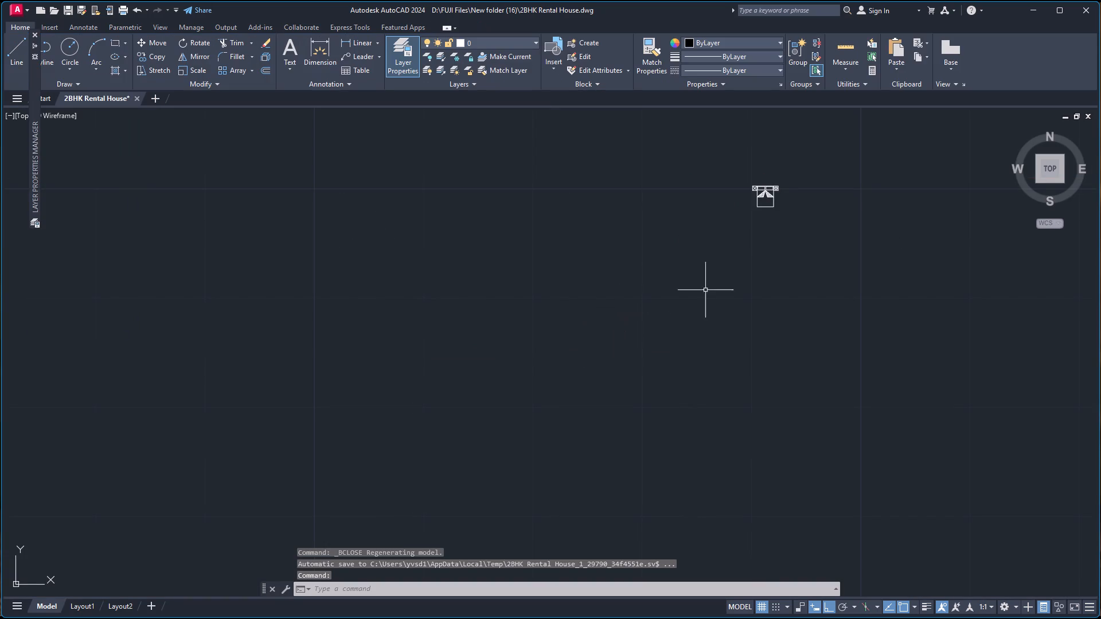
Scale the bed block up freehand about the midpoint of its headboard edge, with a scale distance of about 2'-3 1/2".
{"action": "scroll", "coordinate": [759, 177], "scroll_direction": "up", "scroll_amount": 6}
{"action": "left_click", "coordinate": [512, 234]}
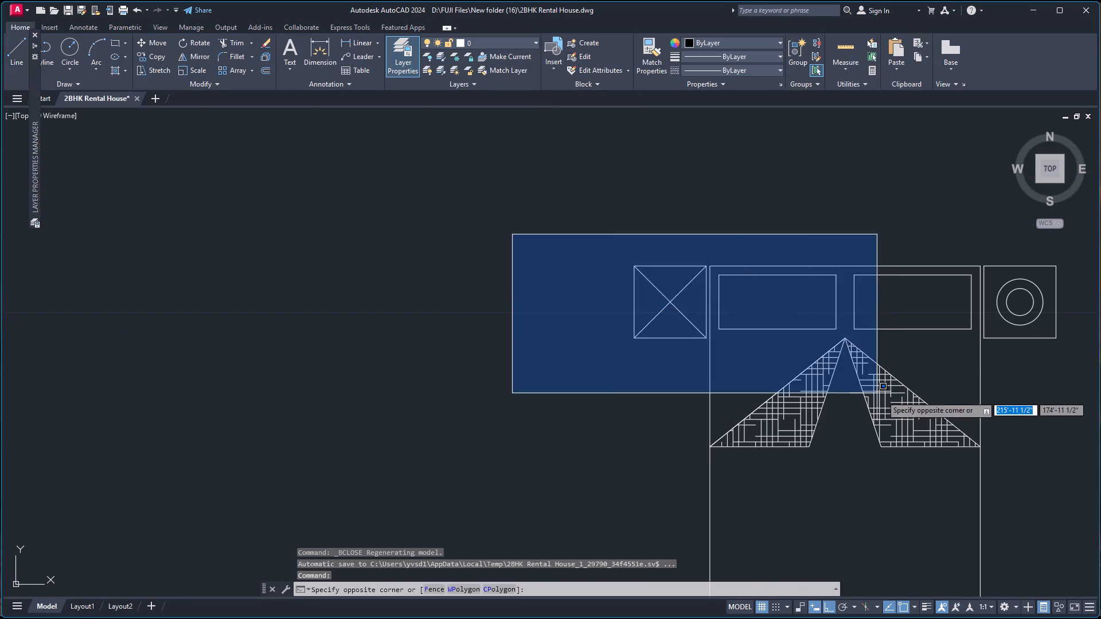
{"action": "scroll", "coordinate": [891, 412], "scroll_direction": "down", "scroll_amount": 5}
{"action": "left_click", "coordinate": [944, 468]}
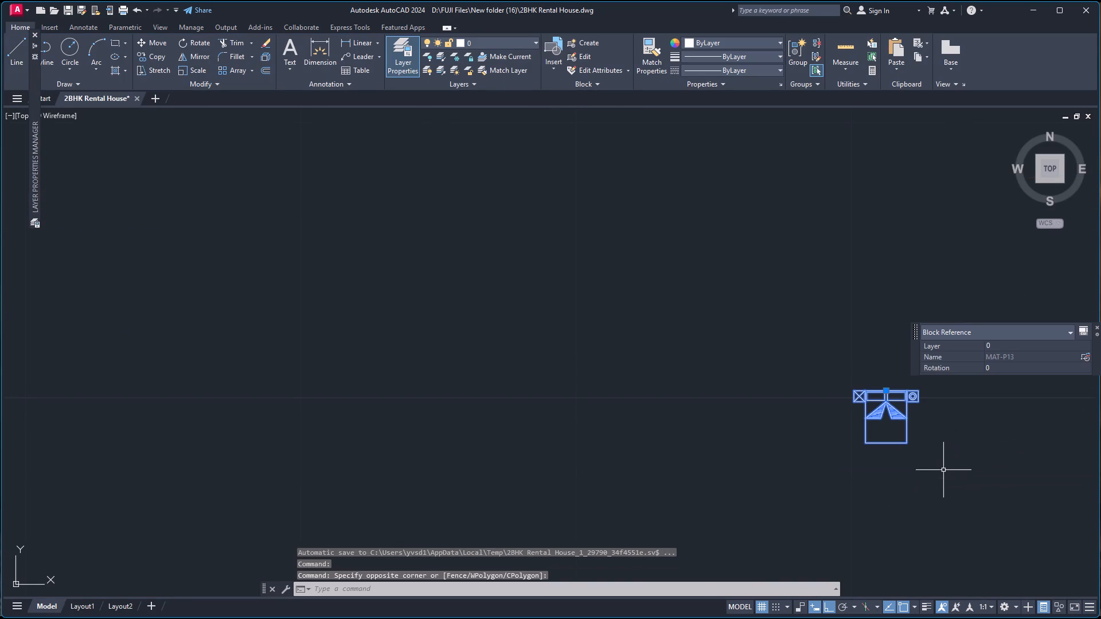
{"action": "type", "text": "sc"}
{"action": "key", "text": "Return"}
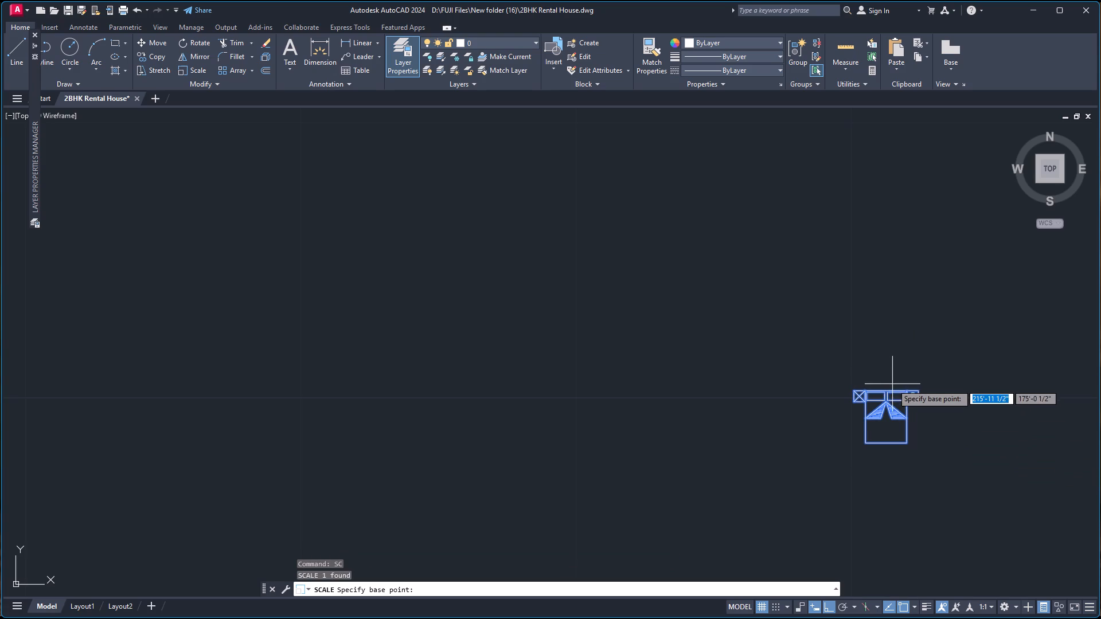
{"action": "scroll", "coordinate": [883, 391], "scroll_direction": "up", "scroll_amount": 4}
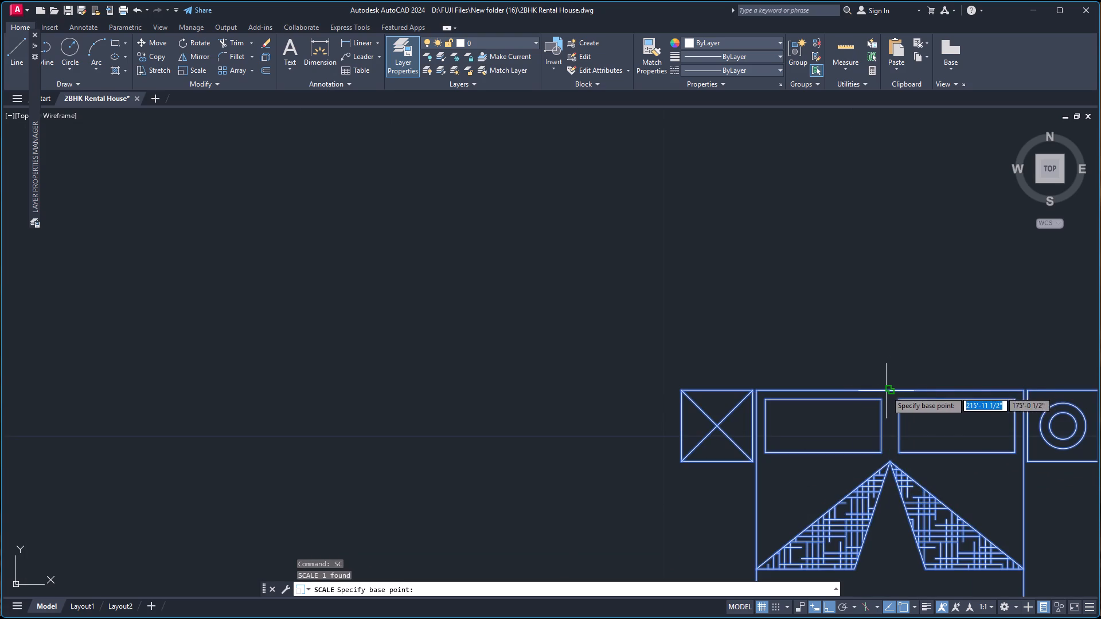
{"action": "left_click", "coordinate": [888, 390]}
{"action": "scroll", "coordinate": [892, 380], "scroll_direction": "down", "scroll_amount": 12}
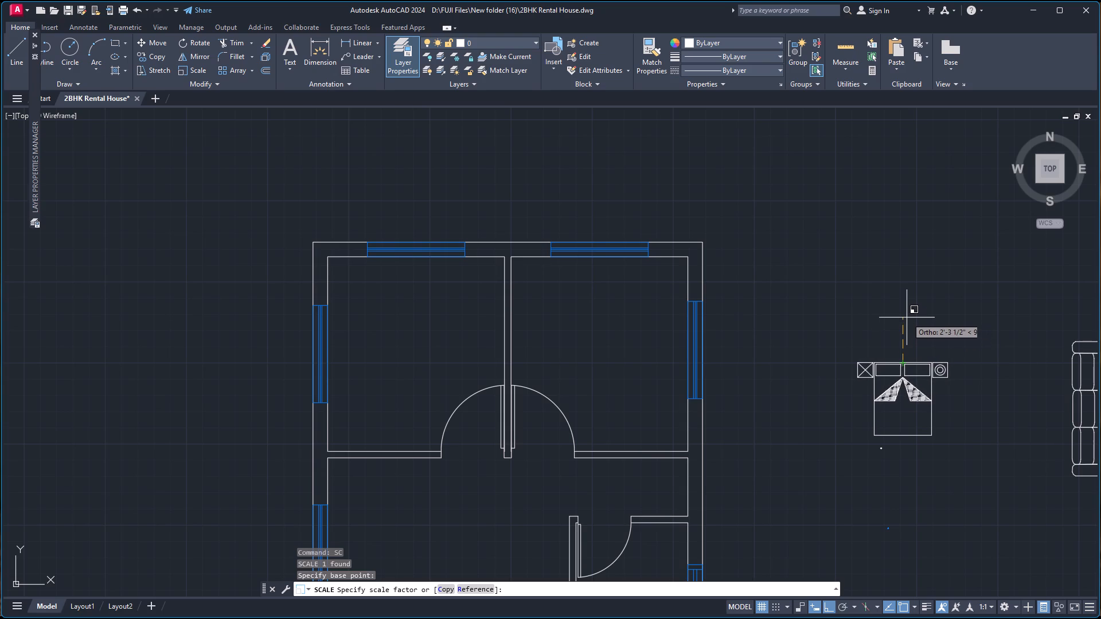
{"action": "left_click", "coordinate": [907, 318]}
Copy the bed block by its headboard midpoint into the top-left bedroom, midway between the window wall's two inner corners.
{"action": "left_click", "coordinate": [903, 361]}
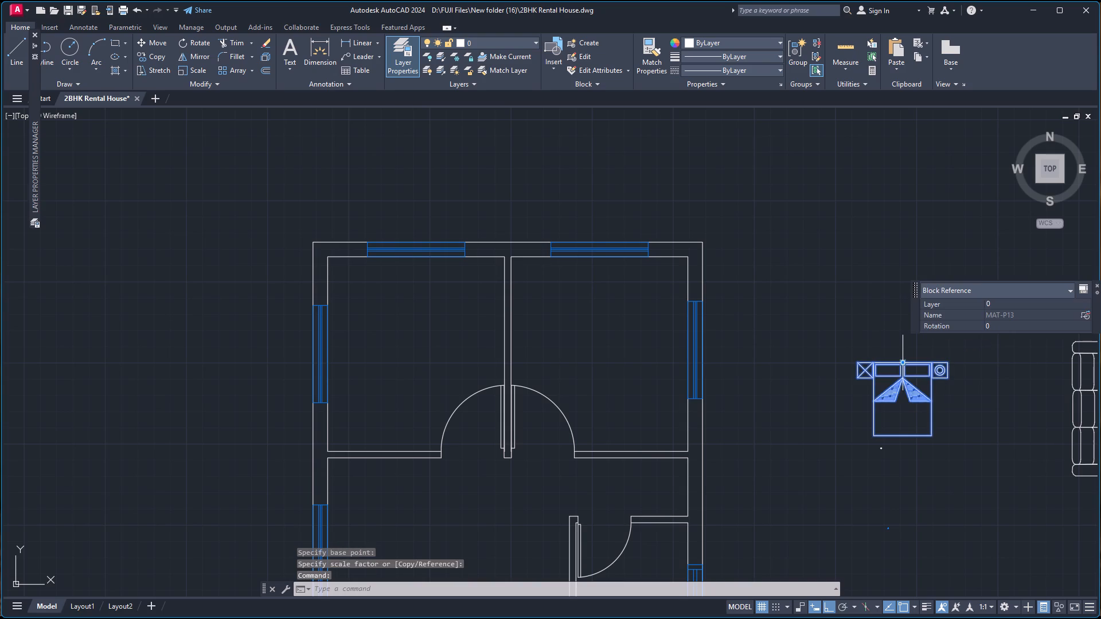
{"action": "key", "text": "c"}
{"action": "key", "text": "o"}
{"action": "key", "text": "Return"}
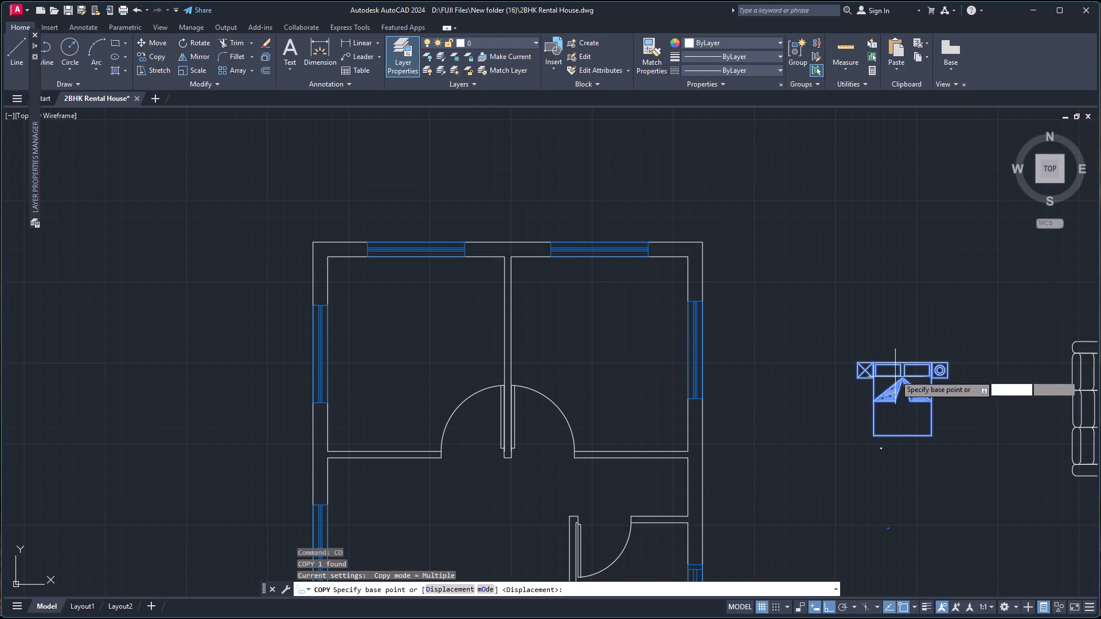
{"action": "scroll", "coordinate": [899, 364], "scroll_direction": "up", "scroll_amount": 3}
{"action": "left_click", "coordinate": [902, 361]}
{"action": "scroll", "coordinate": [656, 355], "scroll_direction": "down", "scroll_amount": 5}
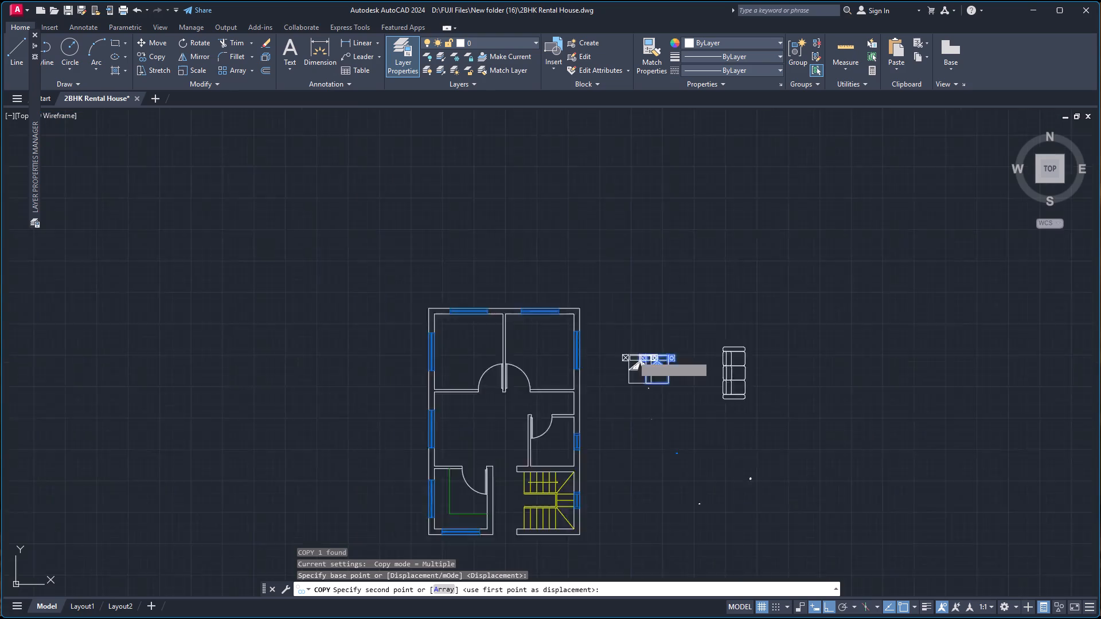
{"action": "scroll", "coordinate": [602, 346], "scroll_direction": "down", "scroll_amount": 2}
{"action": "scroll", "coordinate": [538, 331], "scroll_direction": "up", "scroll_amount": 3}
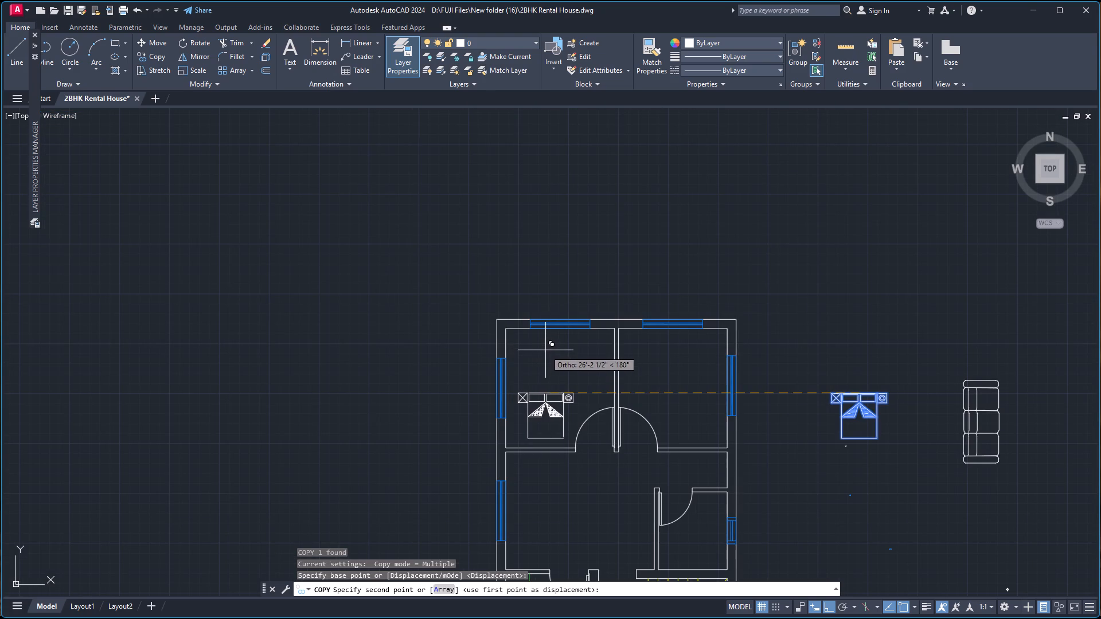
{"action": "right_click", "coordinate": [546, 350]}
{"action": "left_click", "coordinate": [587, 412]}
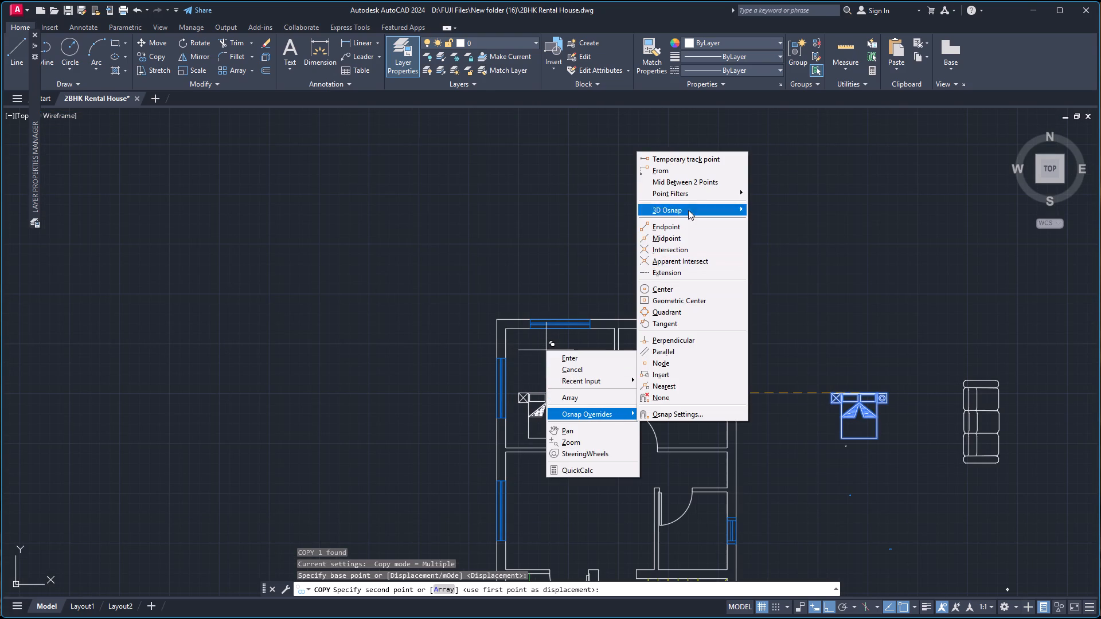
{"action": "left_click", "coordinate": [695, 185]}
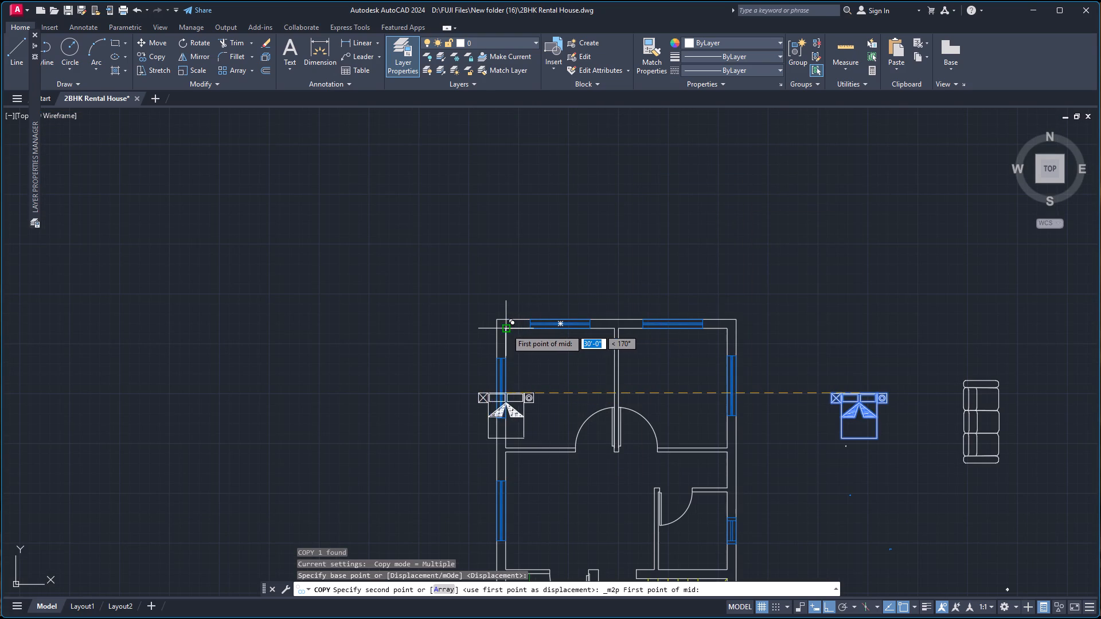
{"action": "left_click", "coordinate": [506, 329]}
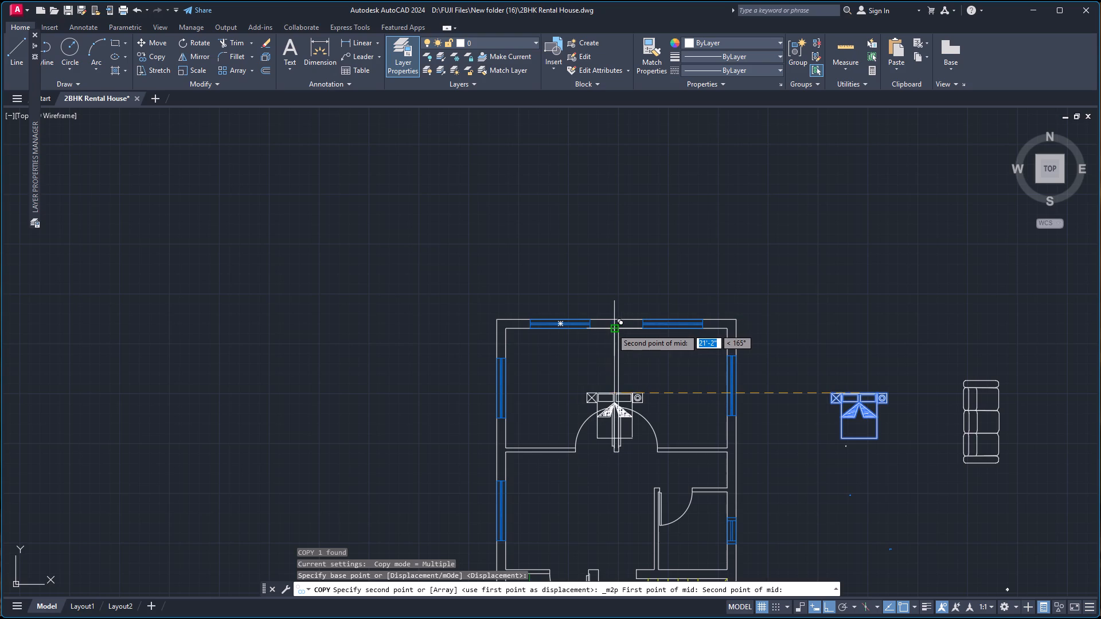
{"action": "left_click", "coordinate": [612, 328]}
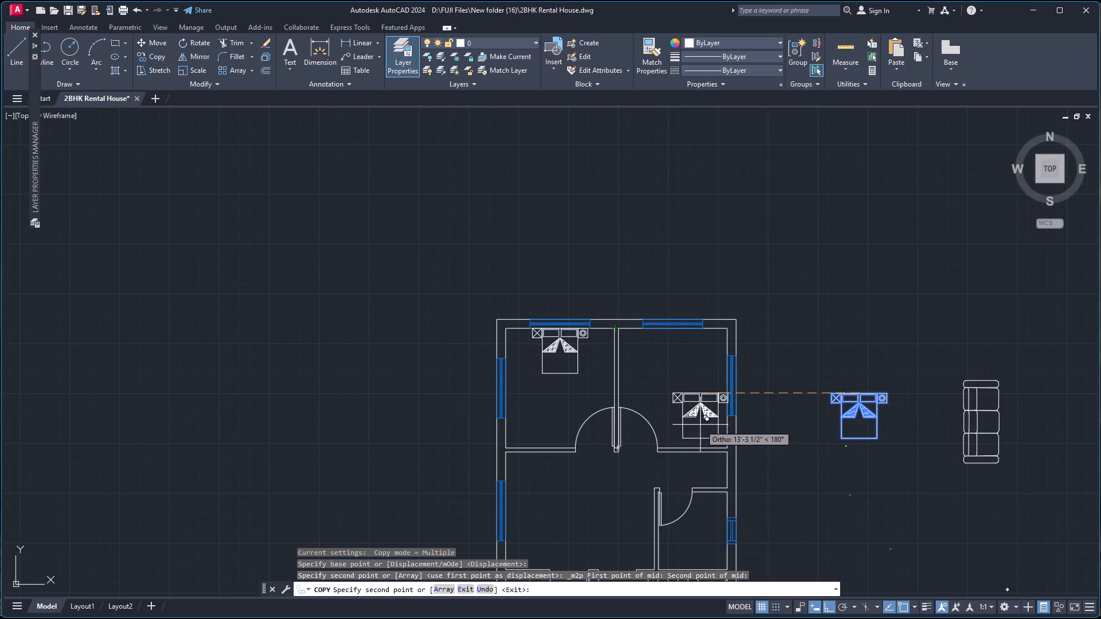
{"action": "key", "text": "Escape"}
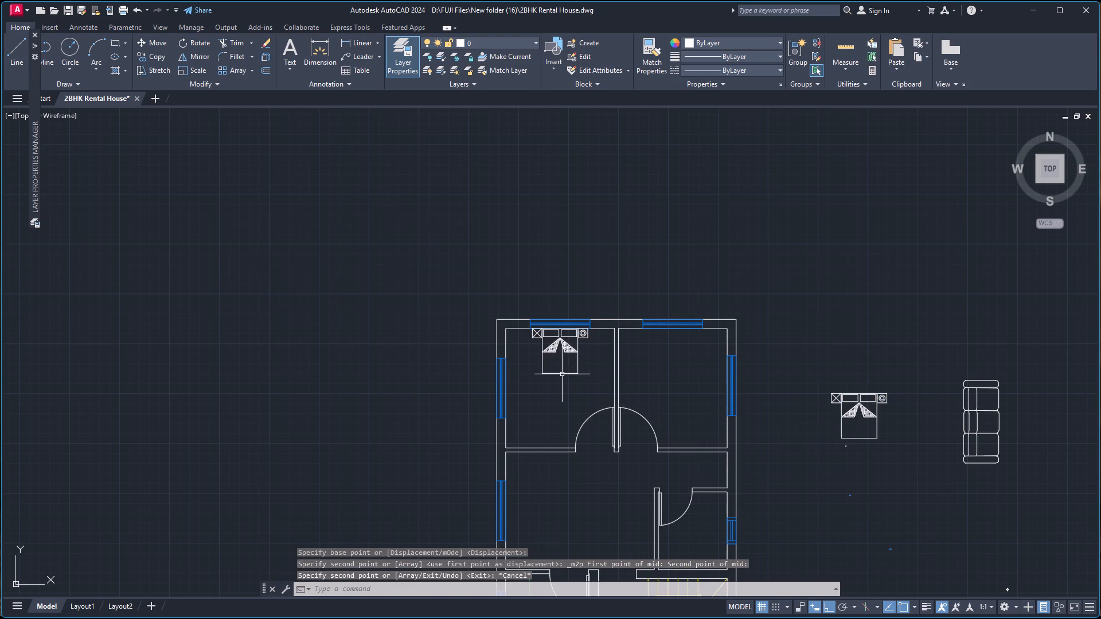
Scale the copied bed up freehand about the midpoint of its headboard edge, with a scale distance of about 3'-10".
{"action": "left_click", "coordinate": [562, 374]}
{"action": "key", "text": "s"}
{"action": "key", "text": "c"}
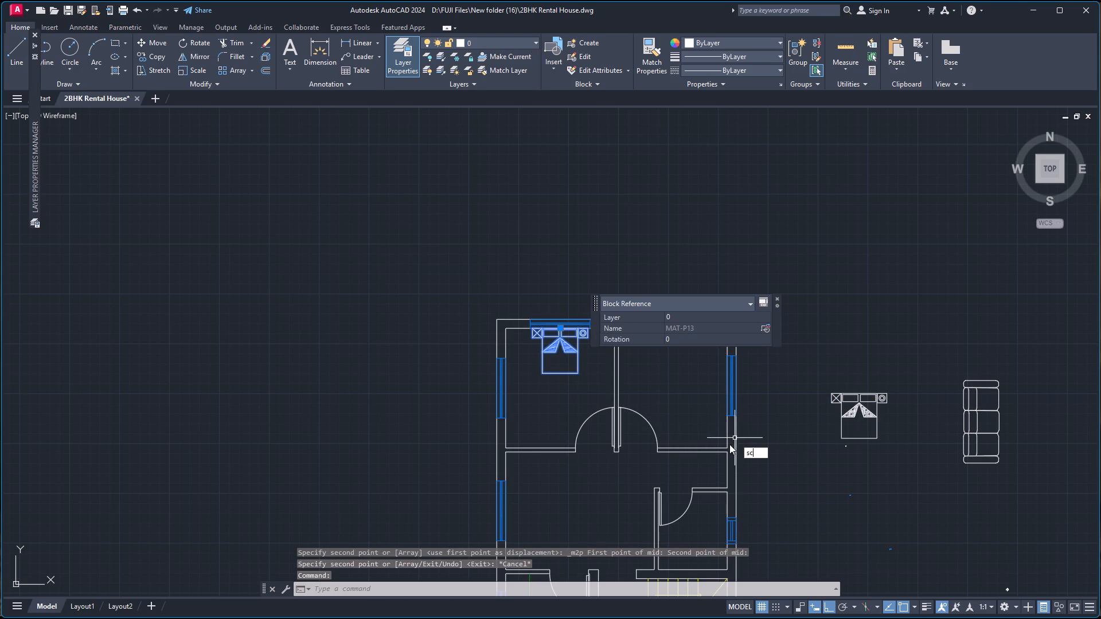
{"action": "key", "text": "Return"}
{"action": "scroll", "coordinate": [587, 326], "scroll_direction": "up", "scroll_amount": 4}
{"action": "scroll", "coordinate": [467, 344], "scroll_direction": "up", "scroll_amount": 2}
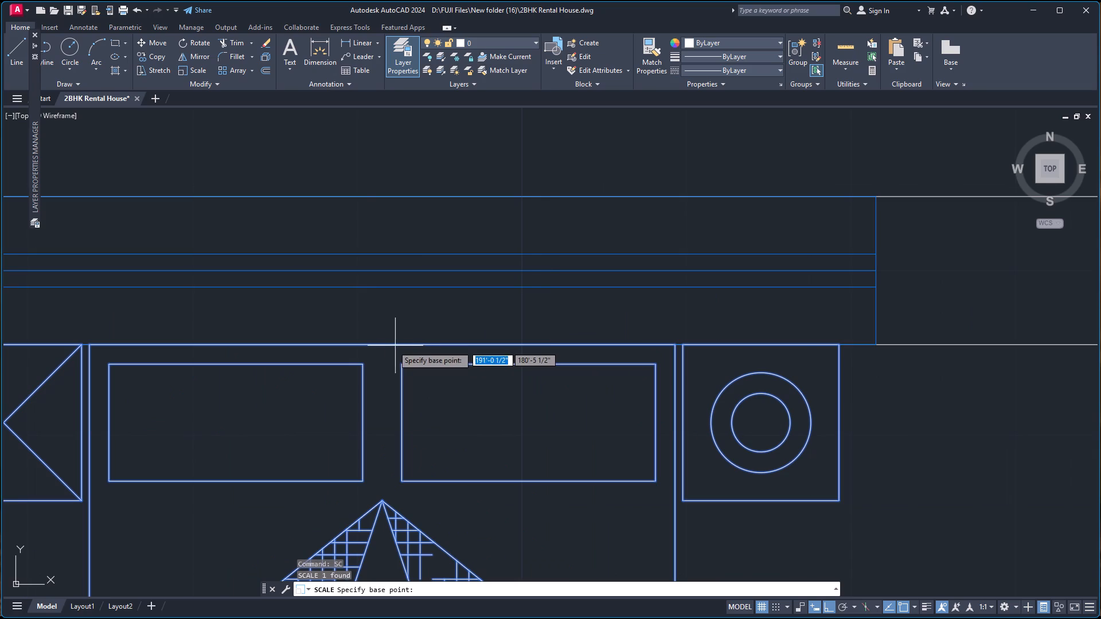
{"action": "left_click", "coordinate": [381, 347]}
{"action": "scroll", "coordinate": [397, 362], "scroll_direction": "down", "scroll_amount": 5}
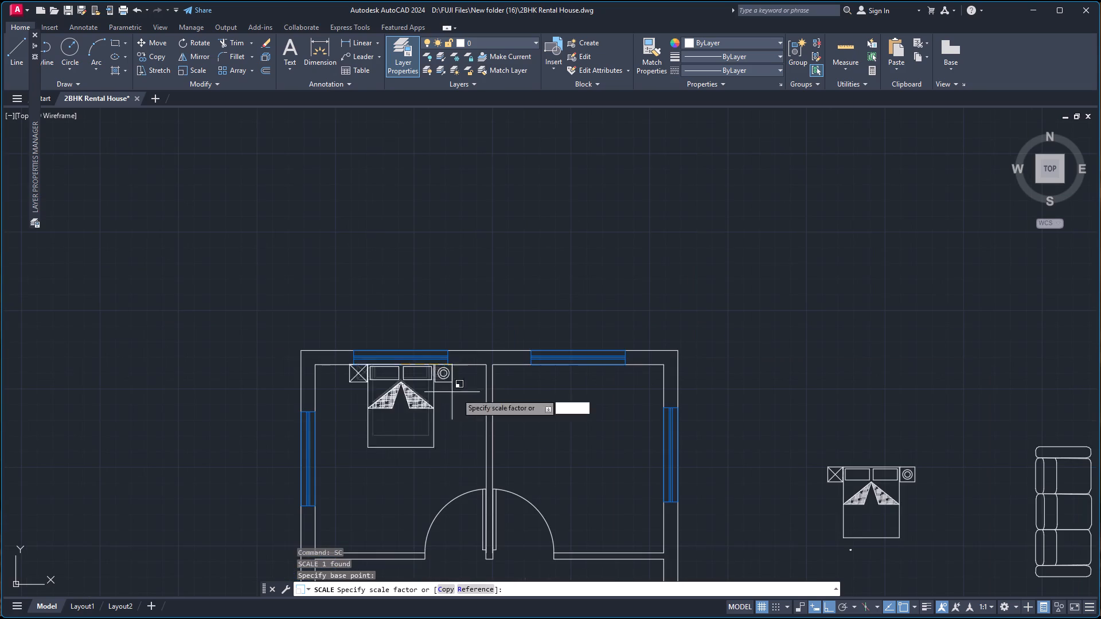
{"action": "left_click", "coordinate": [468, 437]}
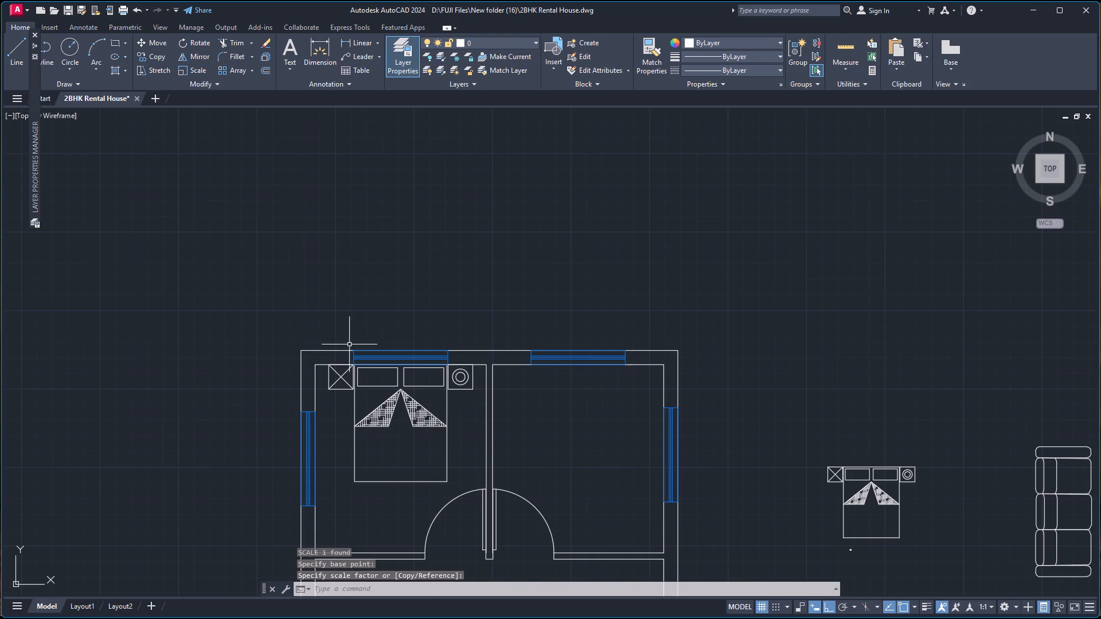
Copy the enlarged bed by its headboard midpoint into the top-right bedroom, midway between the window wall's two inner corners.
{"action": "scroll", "coordinate": [350, 352], "scroll_direction": "up", "scroll_amount": 7}
{"action": "scroll", "coordinate": [322, 387], "scroll_direction": "down", "scroll_amount": 2}
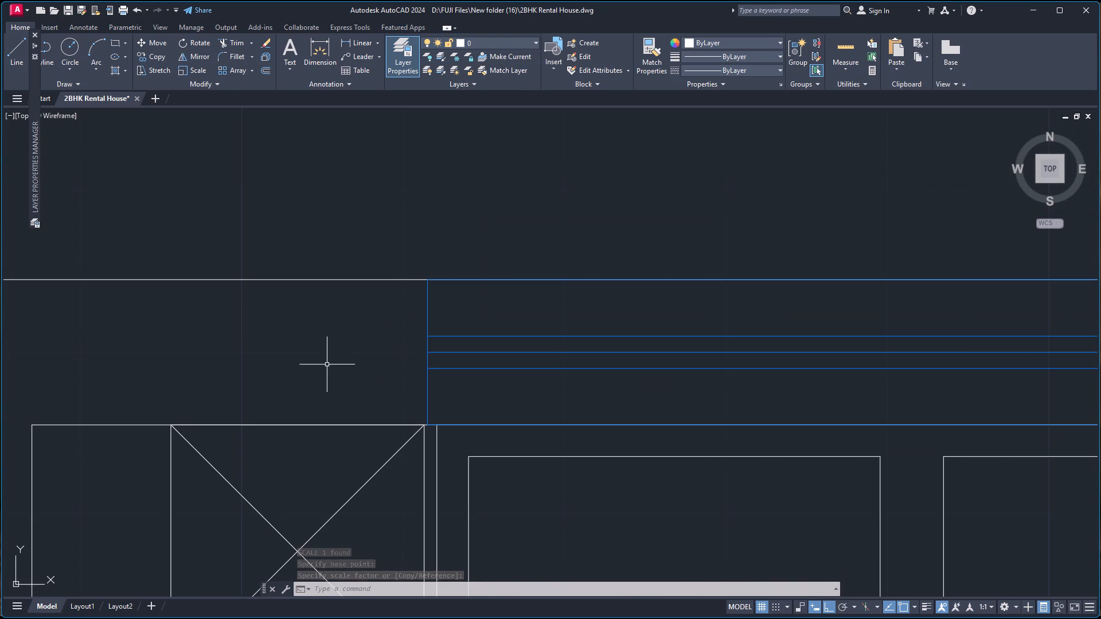
{"action": "scroll", "coordinate": [334, 371], "scroll_direction": "down", "scroll_amount": 2}
{"action": "left_click", "coordinate": [488, 412]}
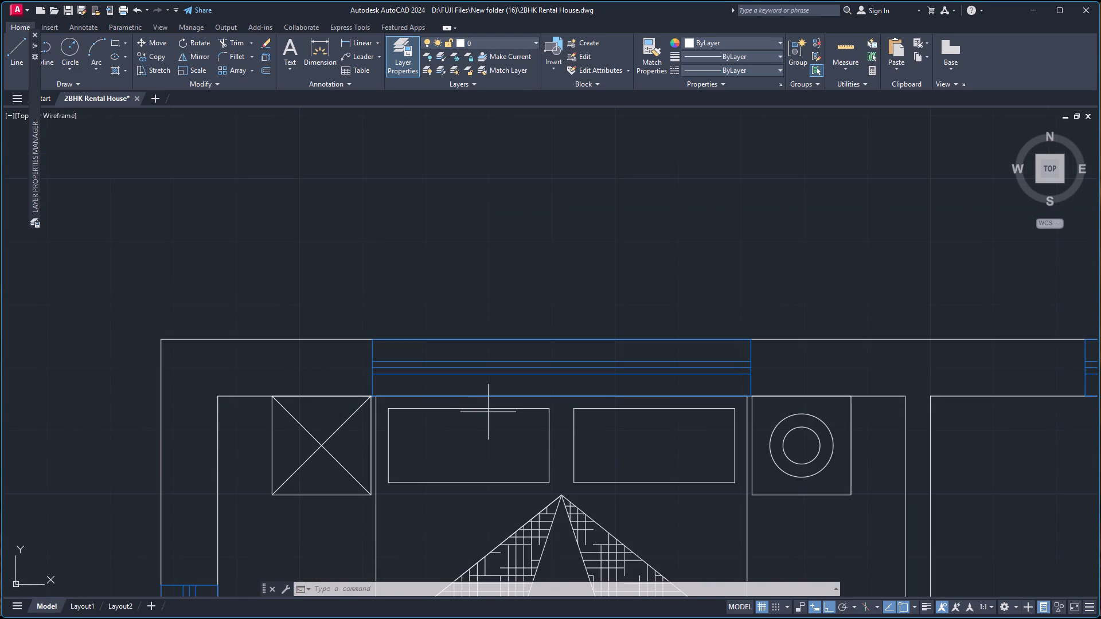
{"action": "left_click", "coordinate": [494, 402]}
{"action": "left_click", "coordinate": [474, 401]}
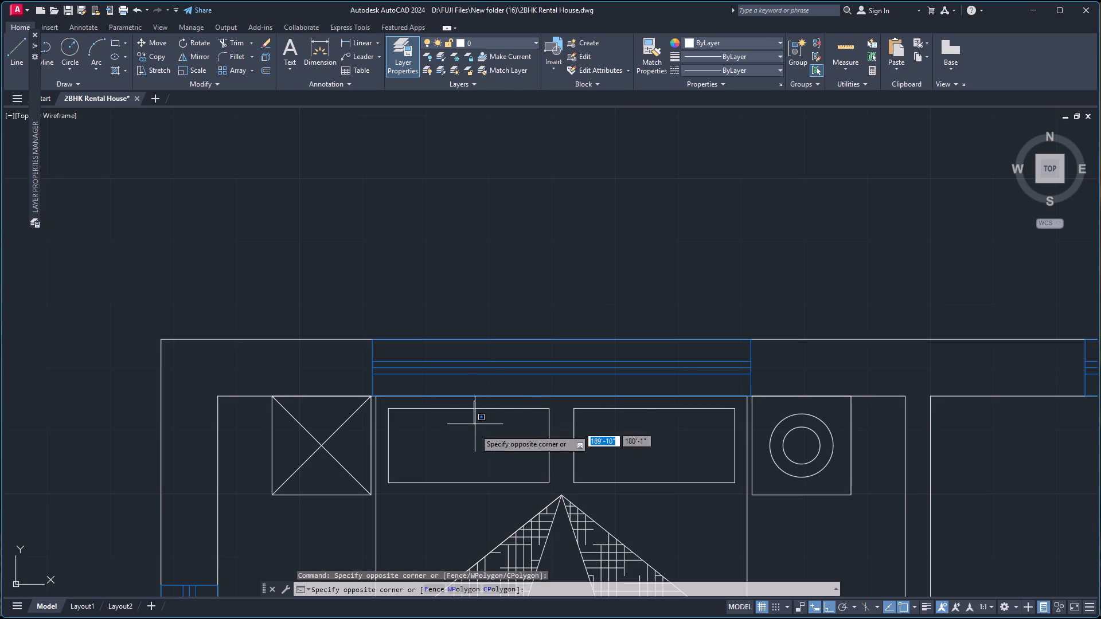
{"action": "left_click", "coordinate": [474, 440]}
{"action": "key", "text": "c"}
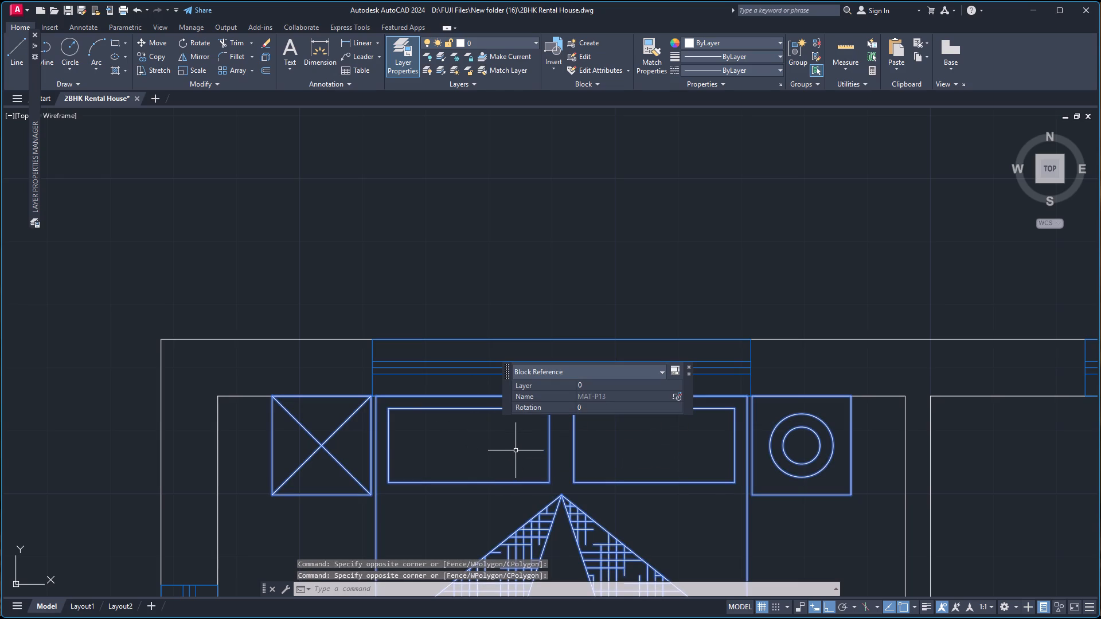
{"action": "key", "text": "o"}
{"action": "key", "text": "Return"}
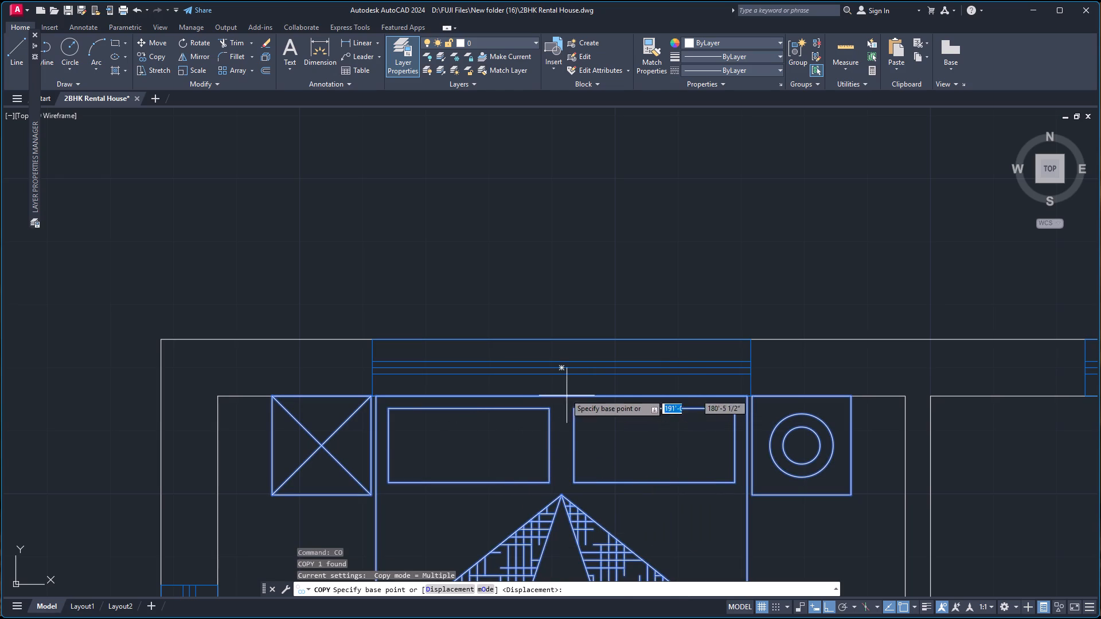
{"action": "left_click", "coordinate": [563, 398]}
{"action": "scroll", "coordinate": [666, 412], "scroll_direction": "down", "scroll_amount": 6}
{"action": "scroll", "coordinate": [795, 429], "scroll_direction": "up", "scroll_amount": 2}
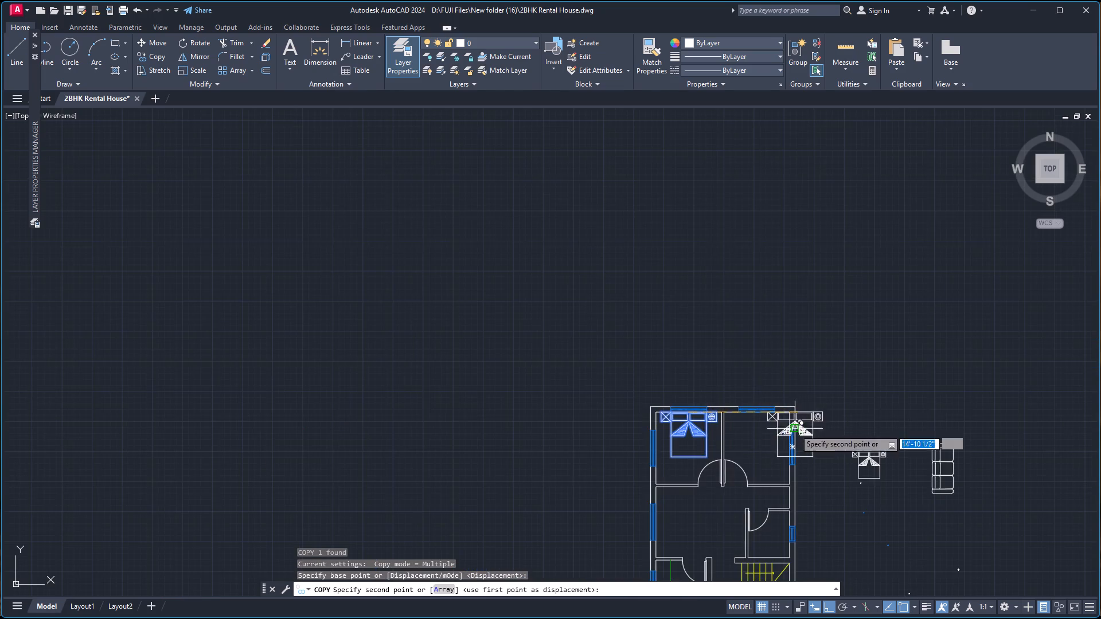
{"action": "scroll", "coordinate": [794, 429], "scroll_direction": "up", "scroll_amount": 2}
{"action": "right_click", "coordinate": [551, 417]}
{"action": "left_click", "coordinate": [597, 481]}
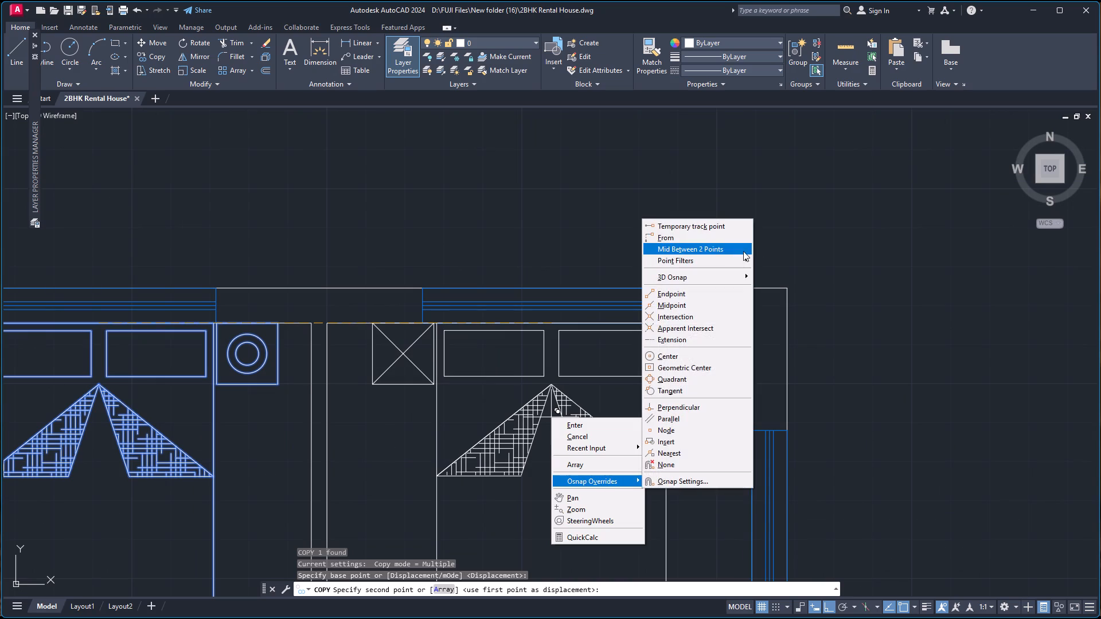
{"action": "left_click", "coordinate": [728, 249]}
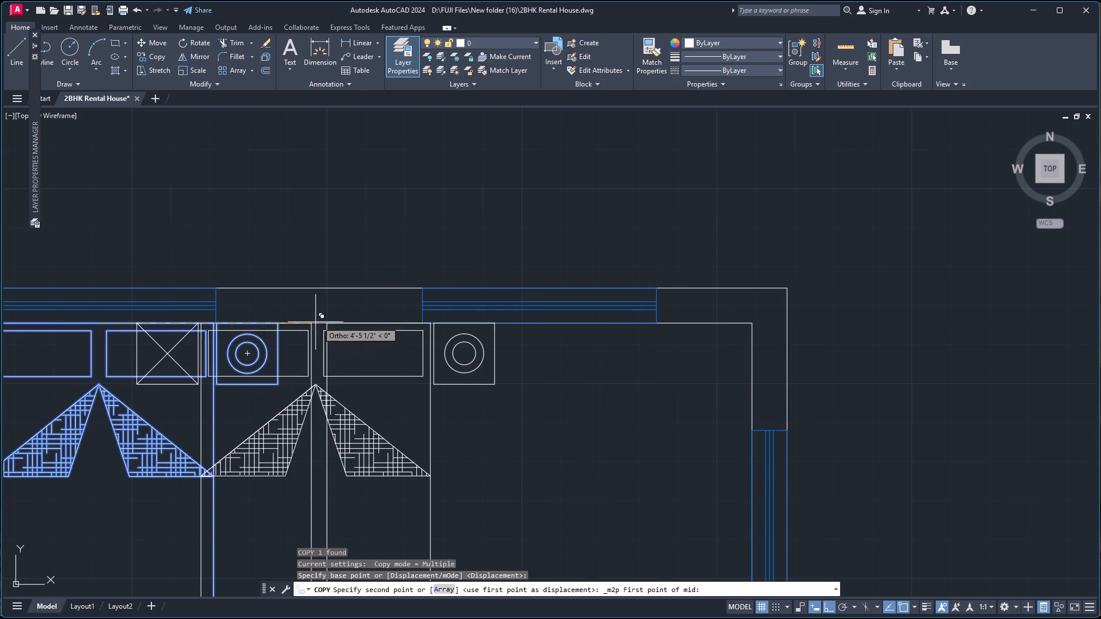
{"action": "left_click", "coordinate": [325, 325]}
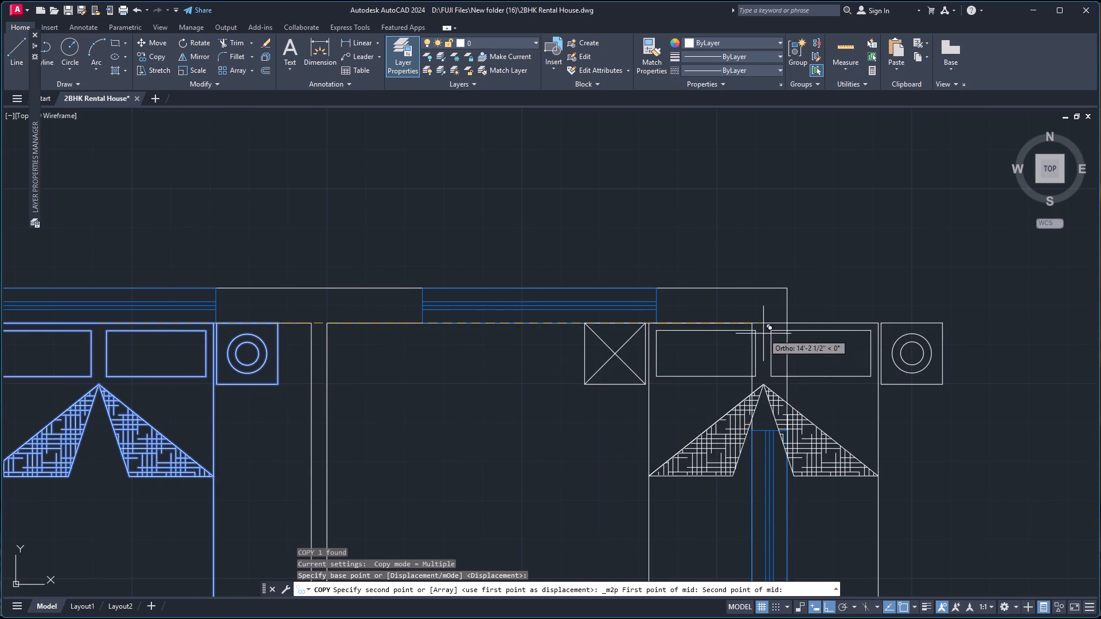
{"action": "left_click", "coordinate": [751, 323]}
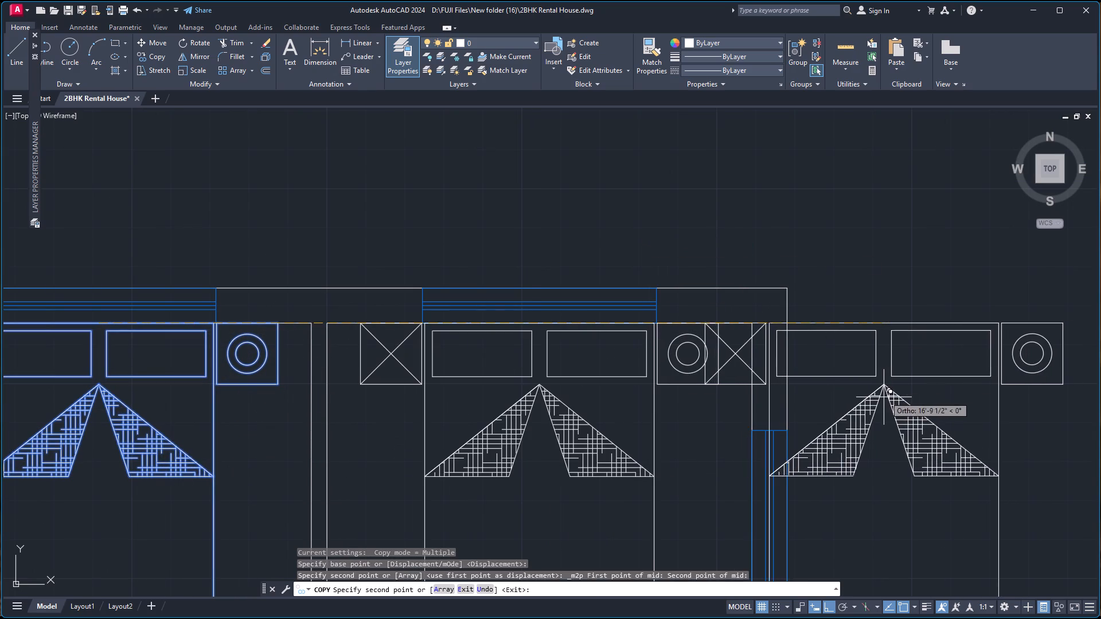
{"action": "key", "text": "space"}
Delete the original bed block outside the floor plan.
{"action": "scroll", "coordinate": [536, 355], "scroll_direction": "down", "scroll_amount": 3}
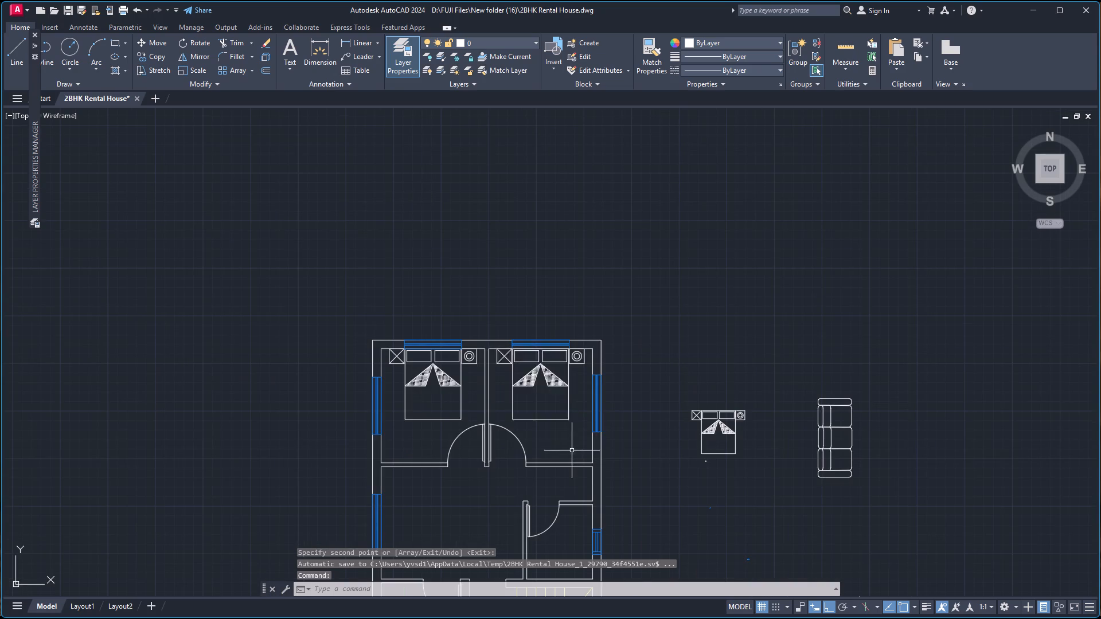
{"action": "scroll", "coordinate": [658, 448], "scroll_direction": "up", "scroll_amount": 2}
{"action": "left_click", "coordinate": [780, 361]}
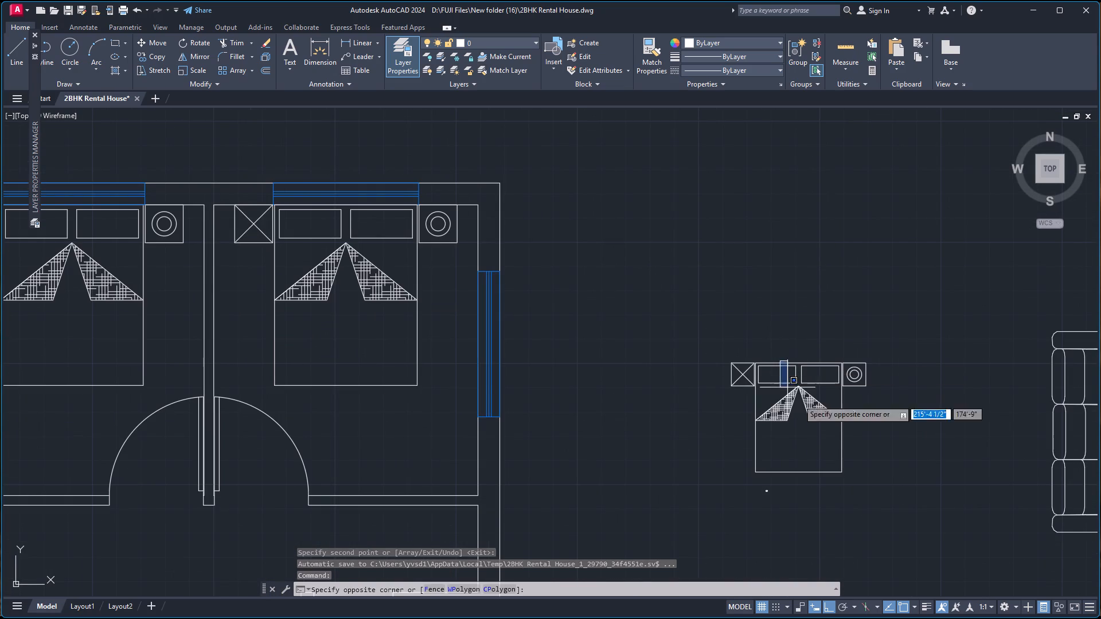
{"action": "left_click", "coordinate": [823, 425]}
{"action": "left_click", "coordinate": [827, 428]}
{"action": "left_click", "coordinate": [758, 320]}
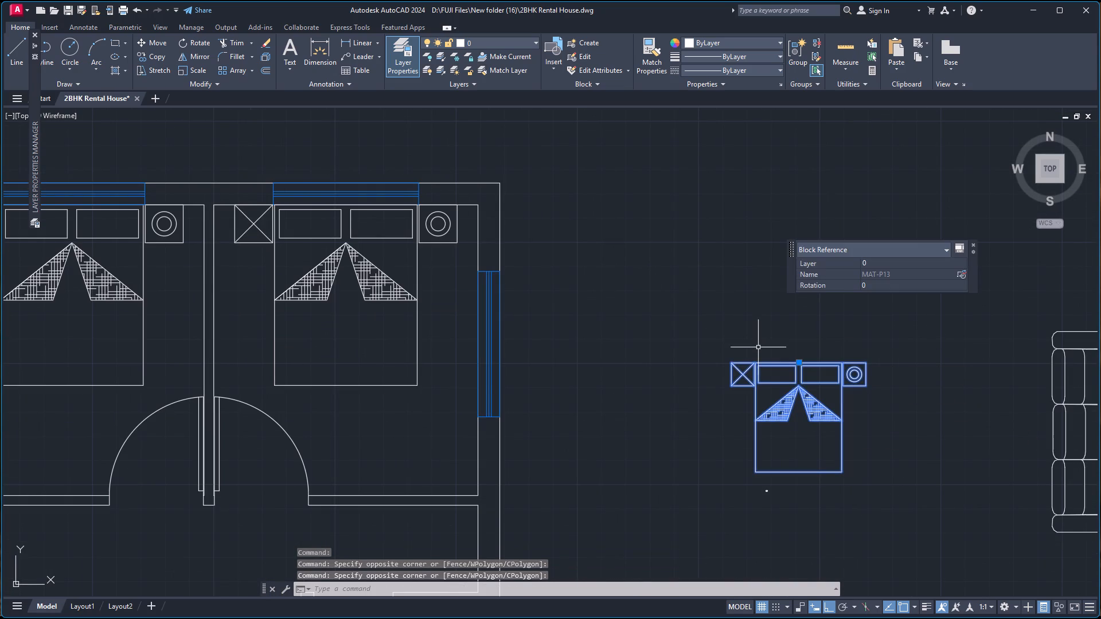
{"action": "key", "text": "Delete"}
Rotate the three-seat sofa block outside the plan to 270° about the midpoint of its back edge.
{"action": "scroll", "coordinate": [669, 335], "scroll_direction": "down", "scroll_amount": 2}
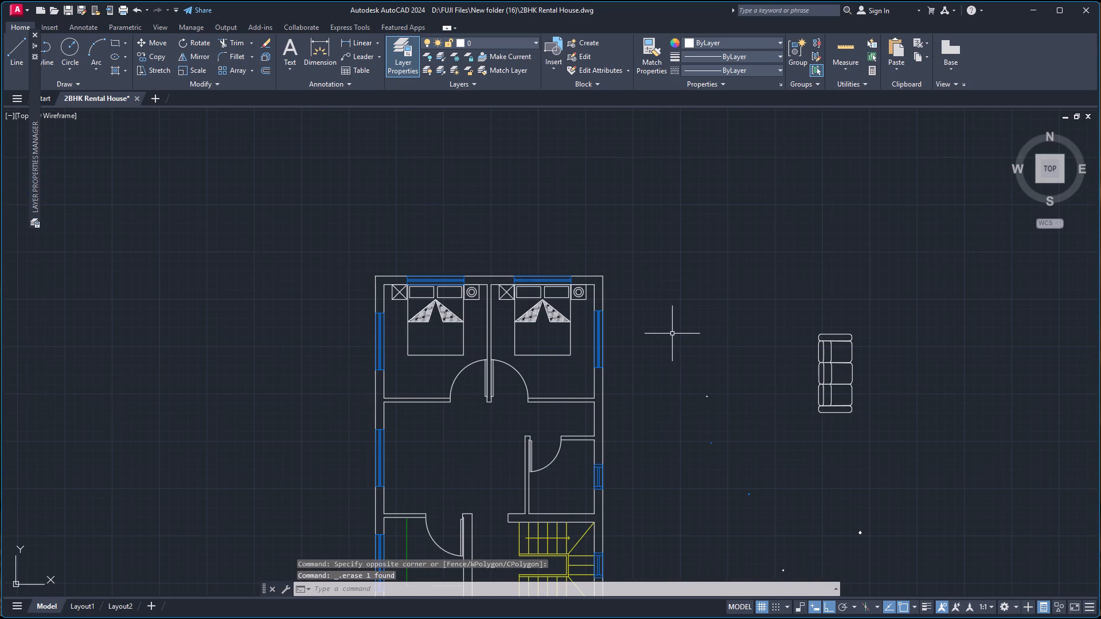
{"action": "left_click", "coordinate": [822, 367]}
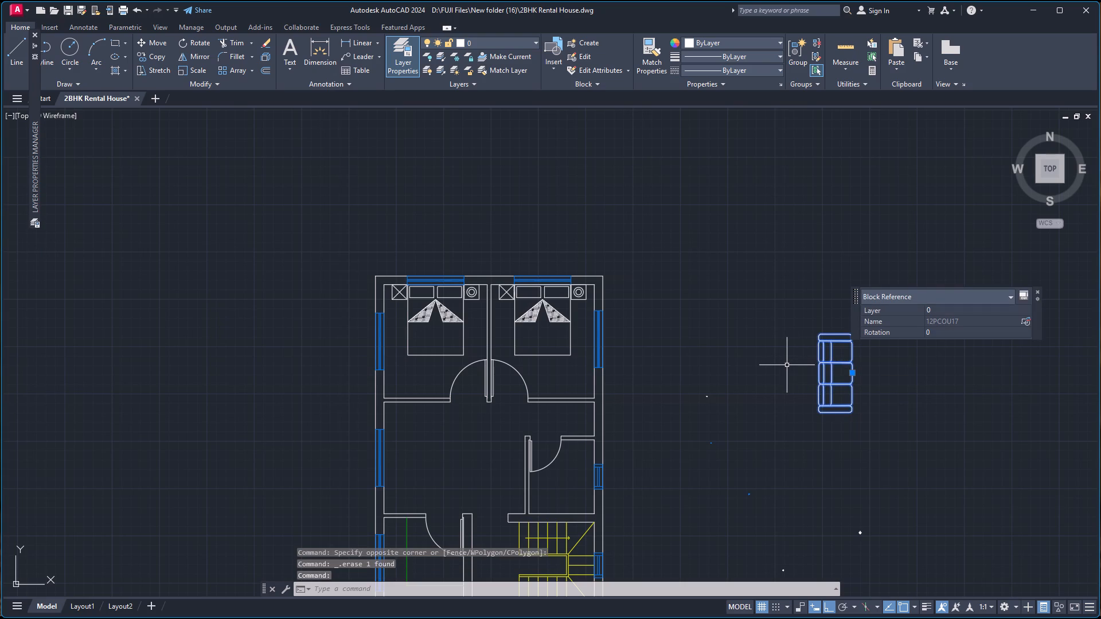
{"action": "key", "text": "r"}
{"action": "key", "text": "o"}
{"action": "key", "text": "Return"}
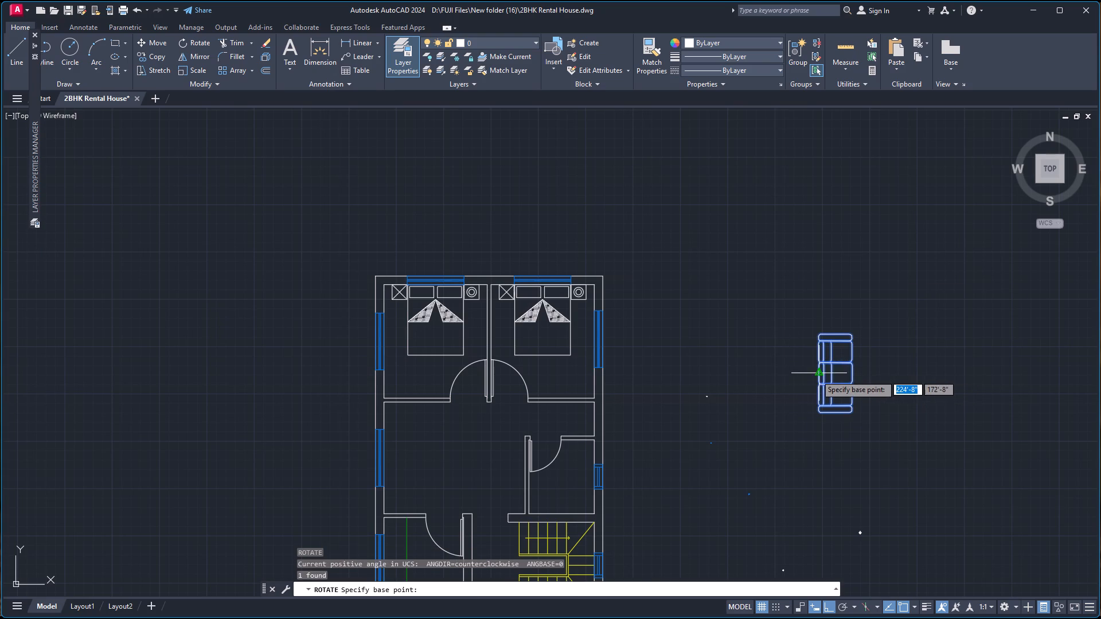
{"action": "left_click", "coordinate": [816, 375]}
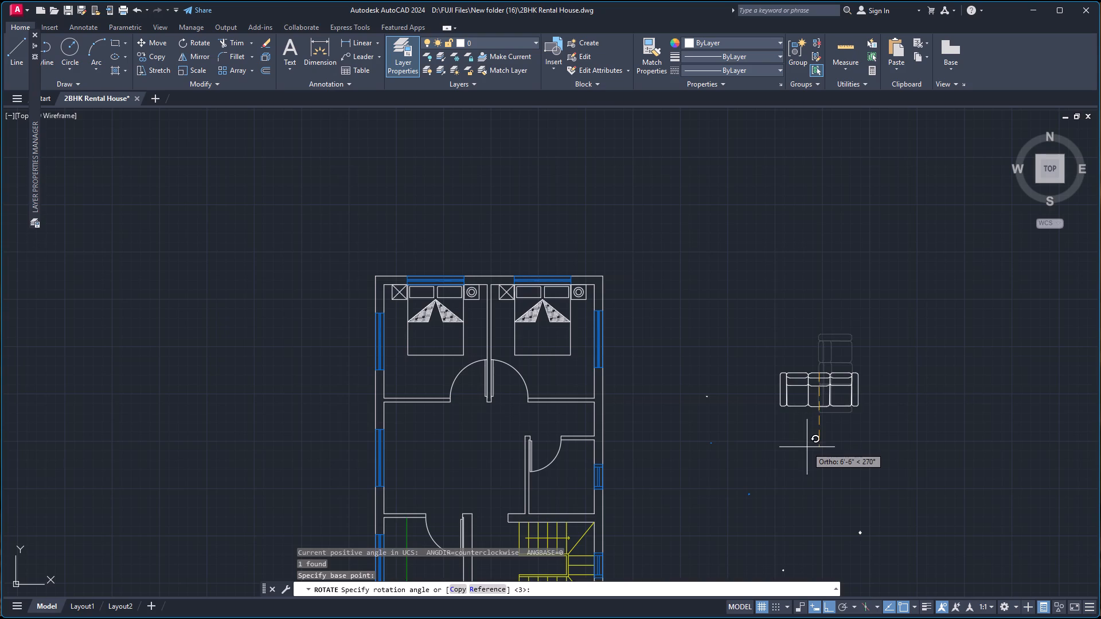
{"action": "left_click", "coordinate": [807, 447]}
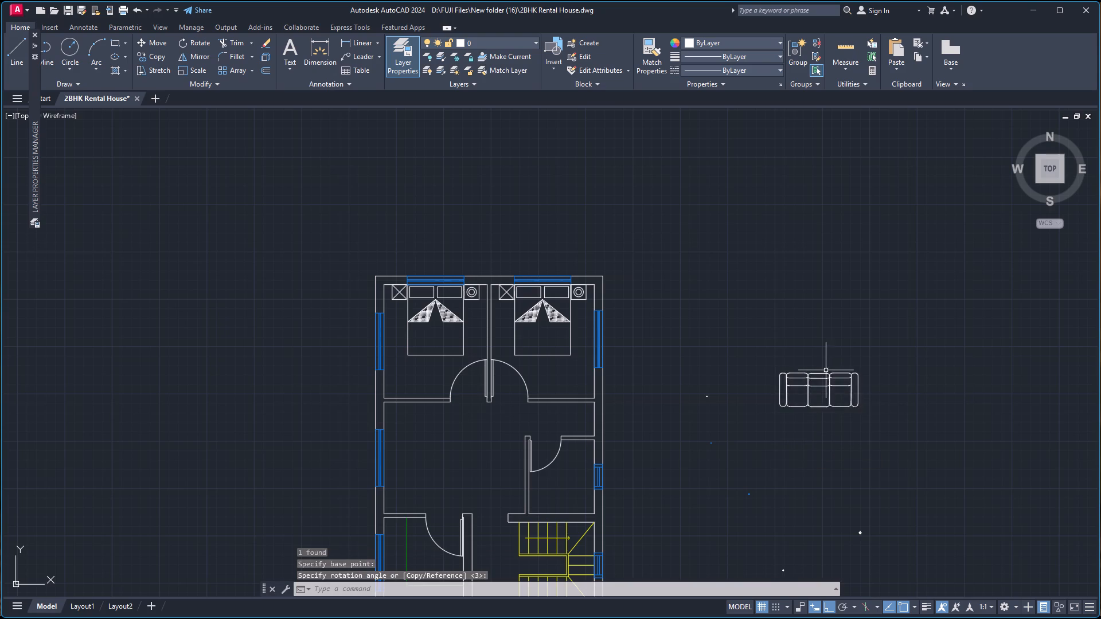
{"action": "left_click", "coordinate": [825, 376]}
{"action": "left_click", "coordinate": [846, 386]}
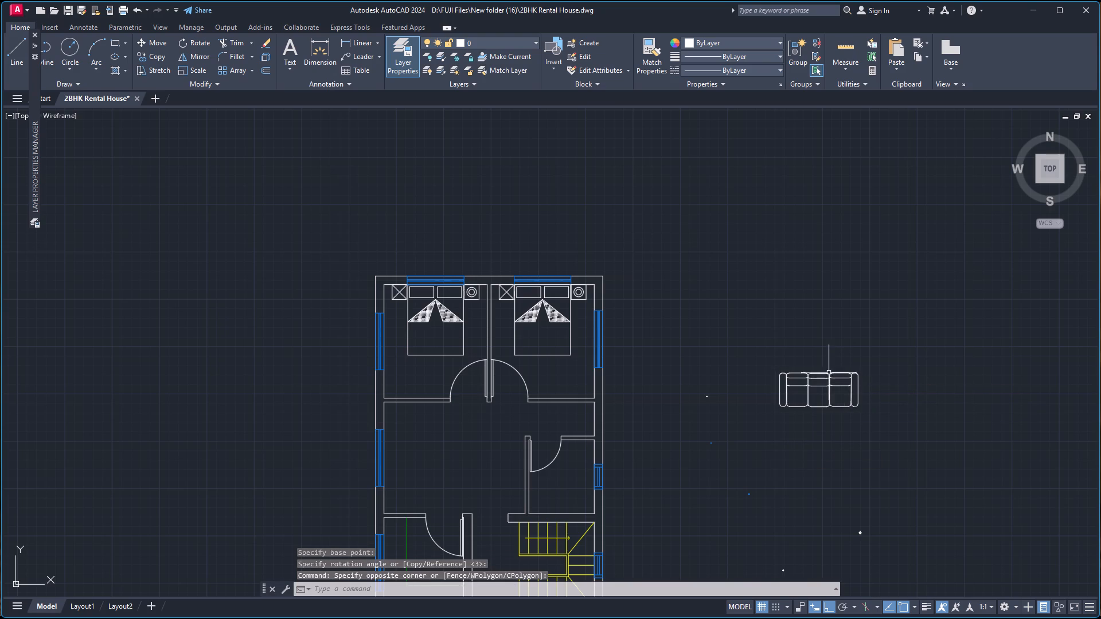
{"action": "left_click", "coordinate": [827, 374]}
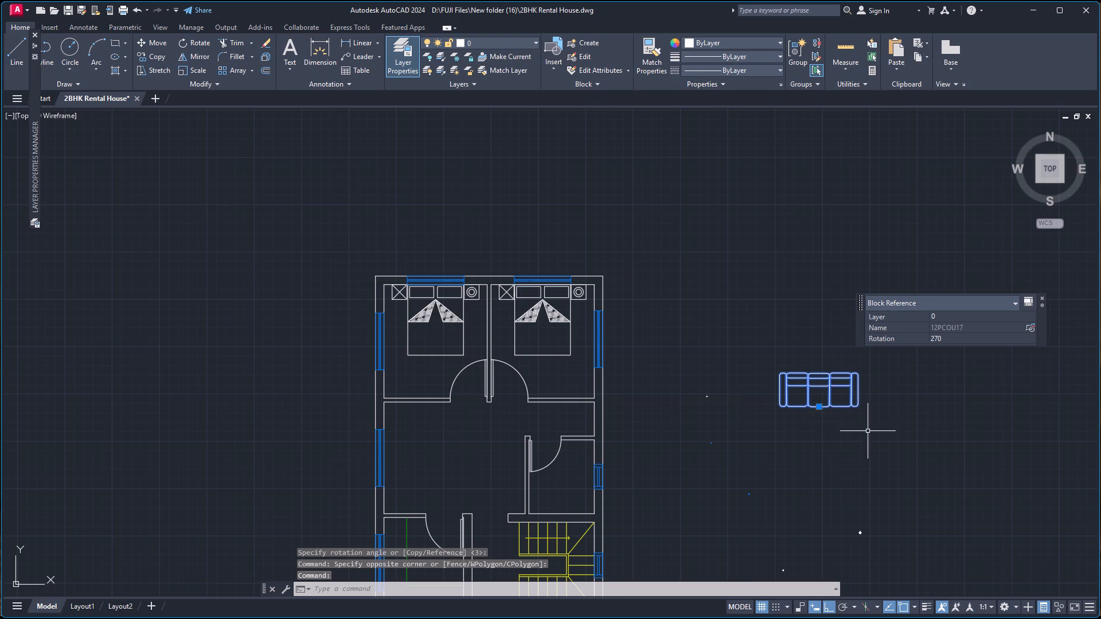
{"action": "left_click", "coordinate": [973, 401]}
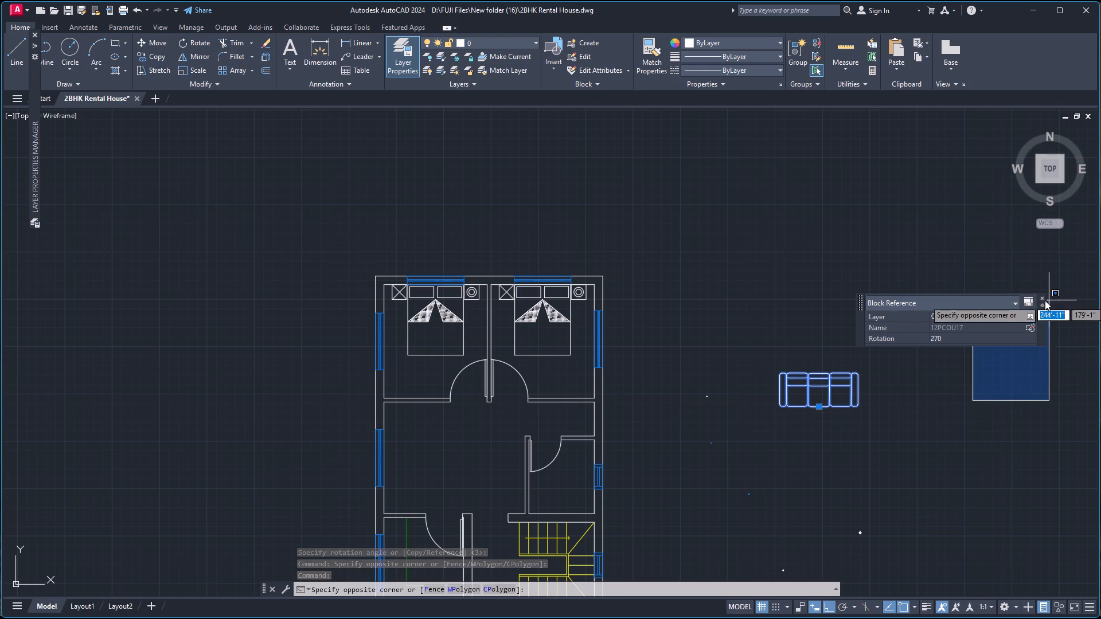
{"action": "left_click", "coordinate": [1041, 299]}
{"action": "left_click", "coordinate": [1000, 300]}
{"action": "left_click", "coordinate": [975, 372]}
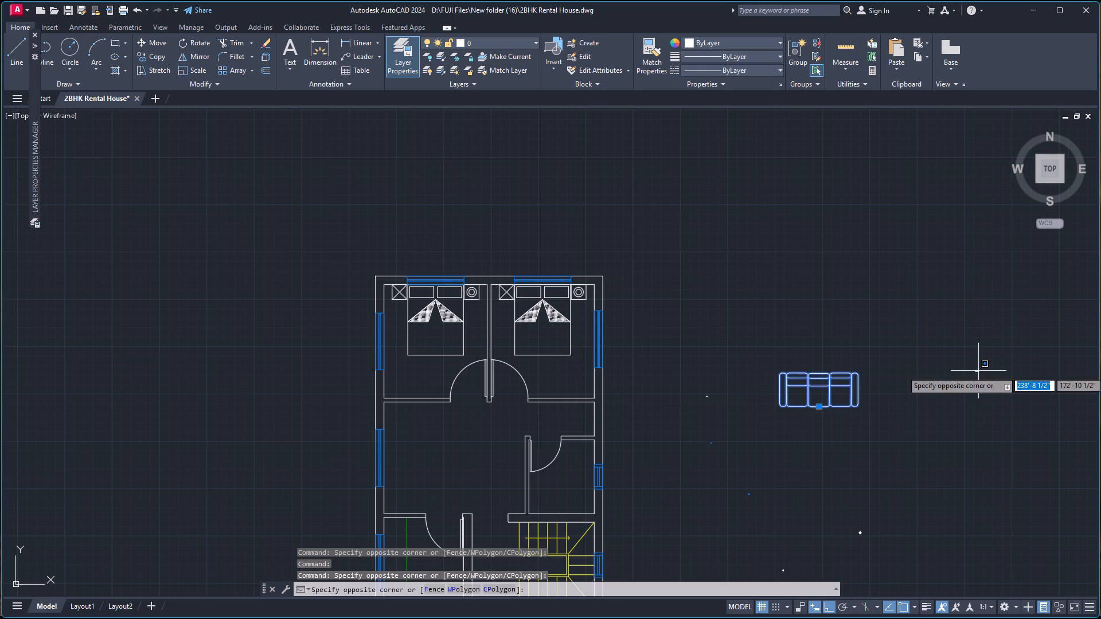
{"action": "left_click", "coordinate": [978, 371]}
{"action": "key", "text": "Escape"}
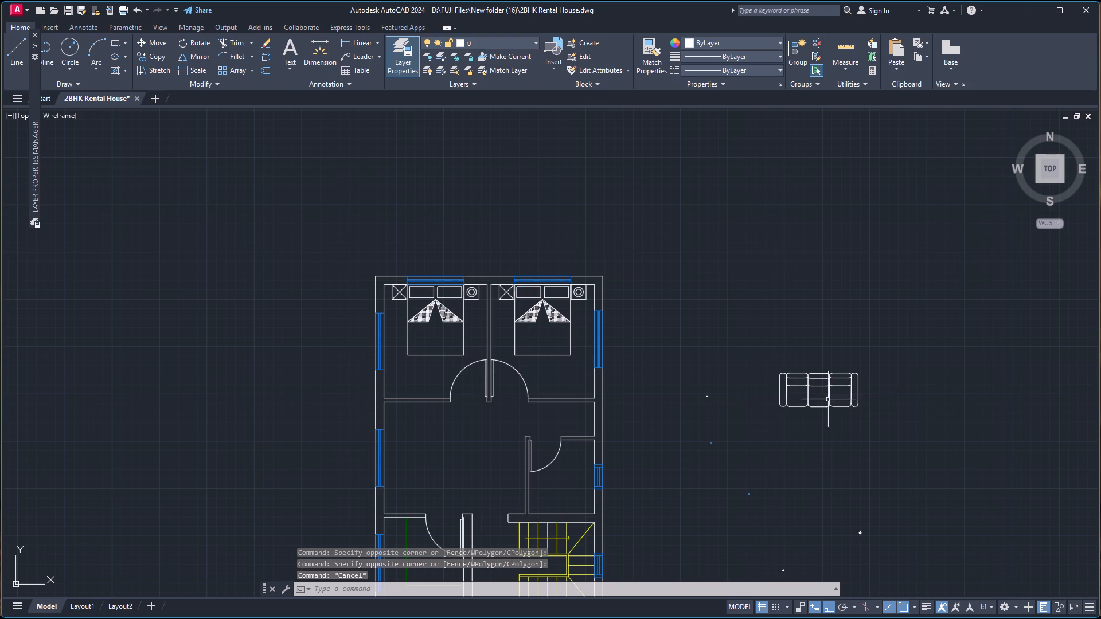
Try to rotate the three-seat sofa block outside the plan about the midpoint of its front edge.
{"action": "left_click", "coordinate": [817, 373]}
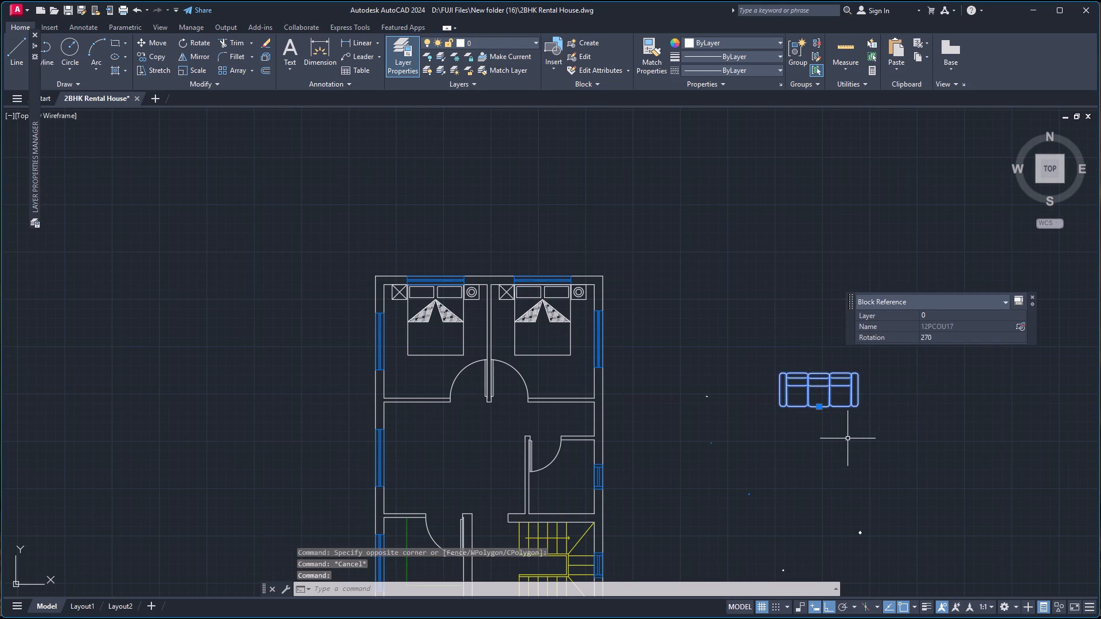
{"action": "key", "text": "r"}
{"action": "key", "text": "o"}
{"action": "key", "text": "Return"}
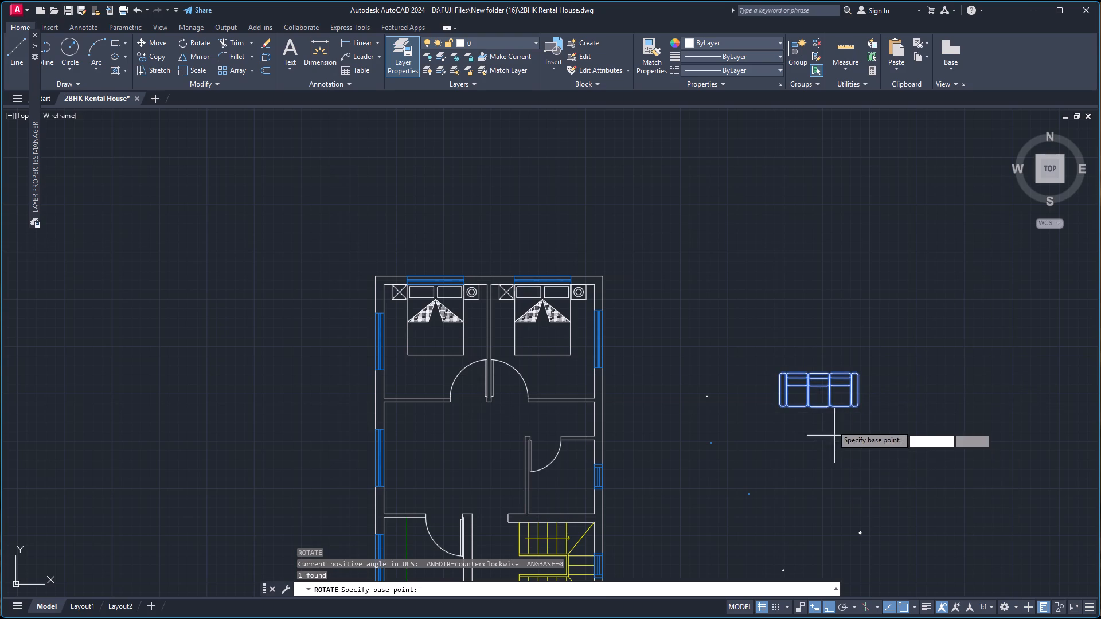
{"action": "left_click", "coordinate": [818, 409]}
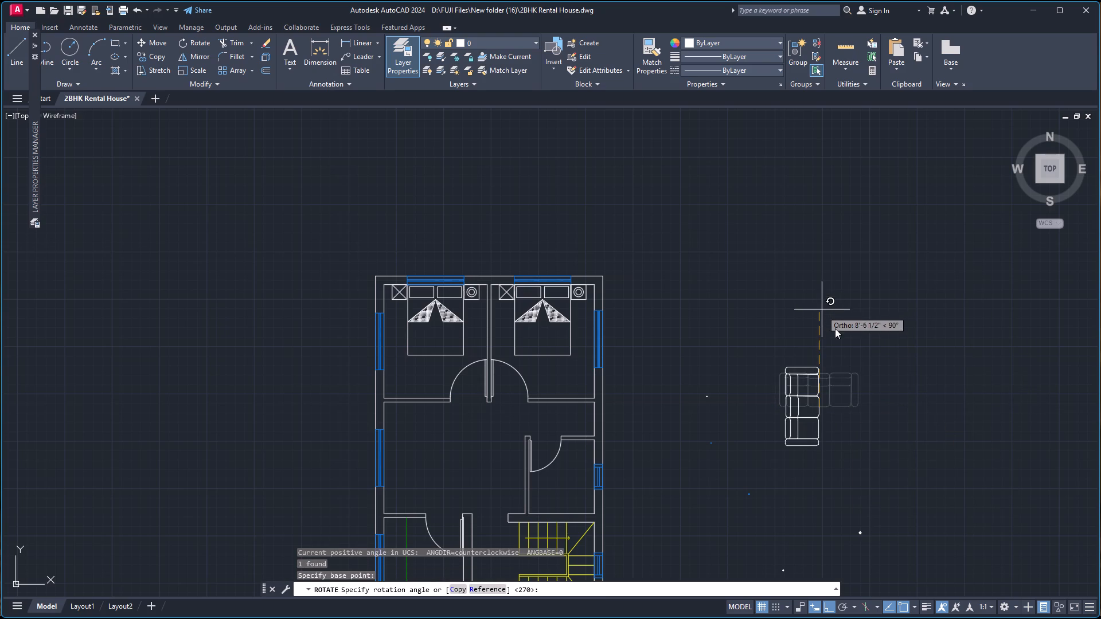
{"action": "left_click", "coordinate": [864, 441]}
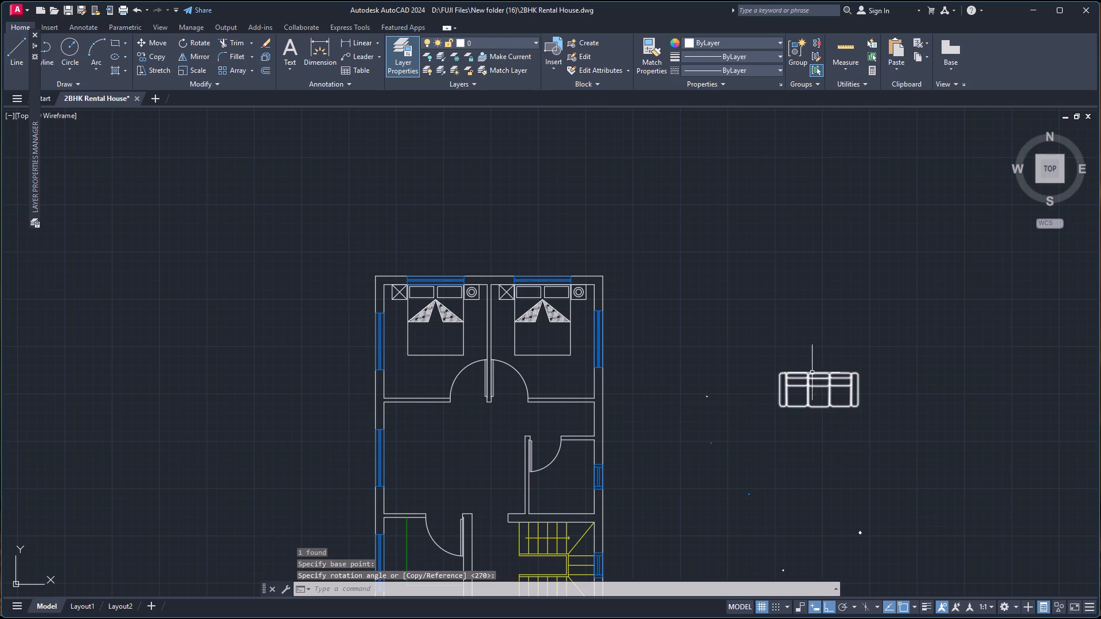
Copy the sofa by its back-edge midpoint into the living room, midway between the ends of the wall segment below the left bedroom.
{"action": "left_click", "coordinate": [821, 372]}
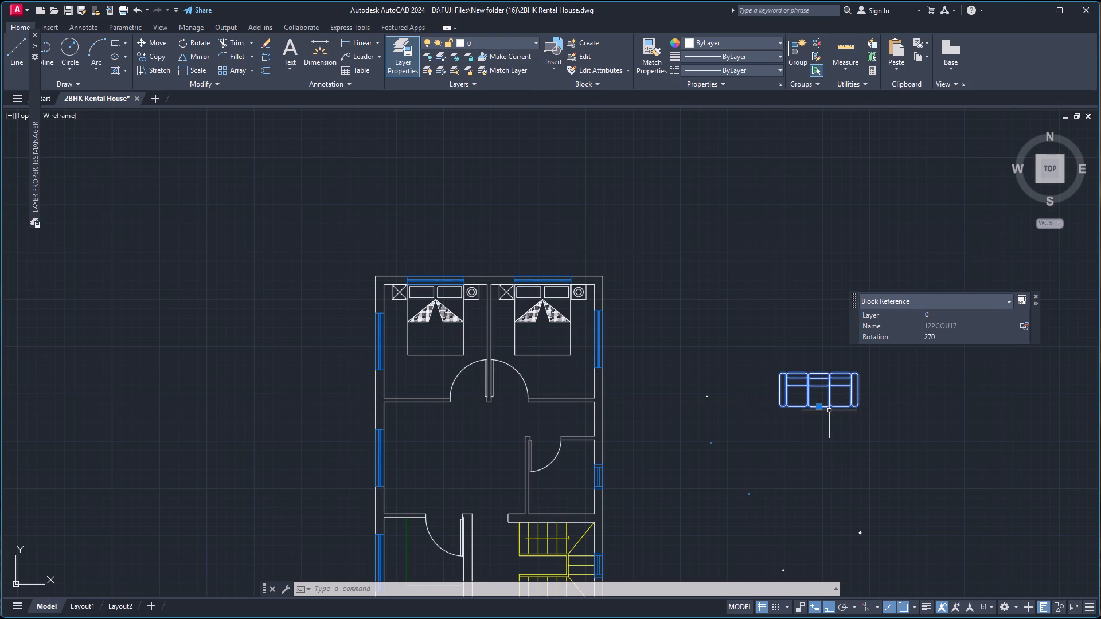
{"action": "key", "text": "c"}
{"action": "key", "text": "o"}
{"action": "key", "text": "Return"}
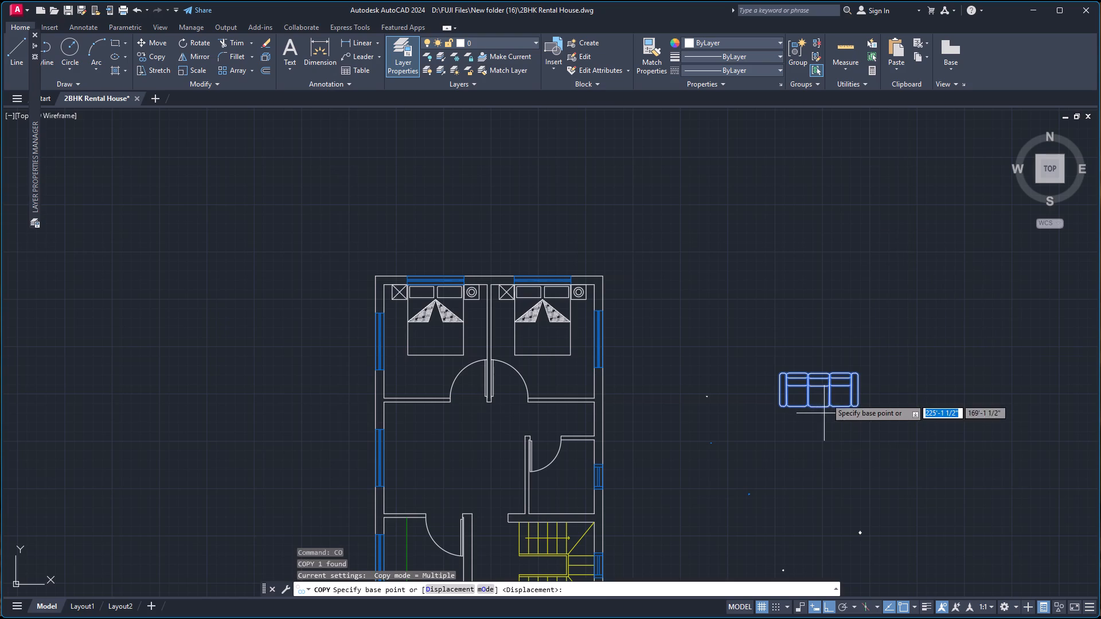
{"action": "left_click", "coordinate": [820, 374]}
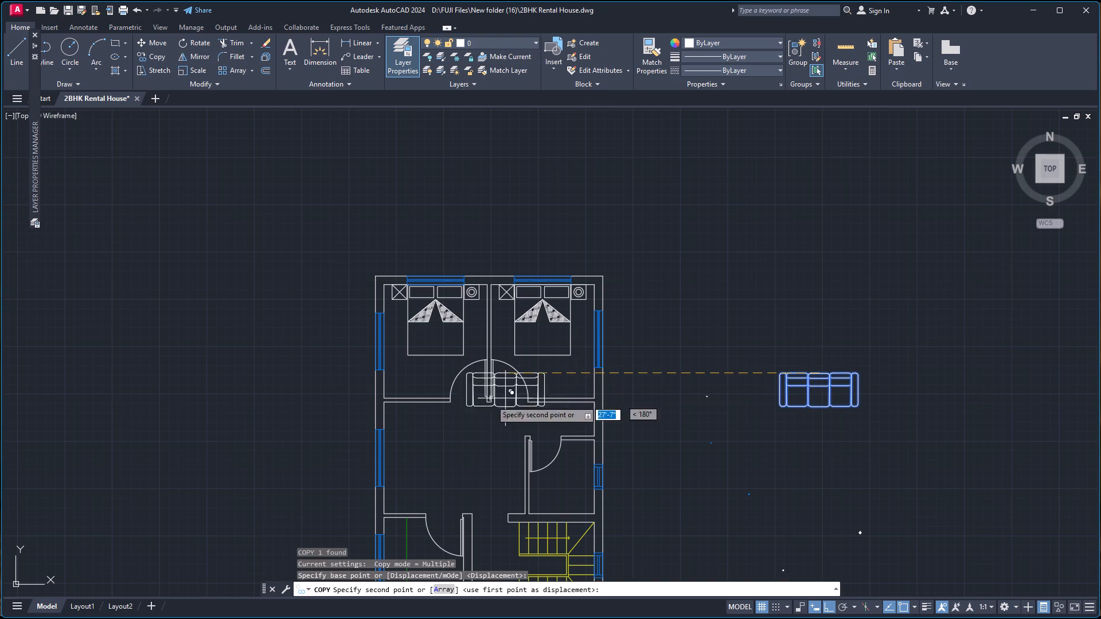
{"action": "right_click", "coordinate": [428, 412]}
{"action": "left_click", "coordinate": [457, 479]}
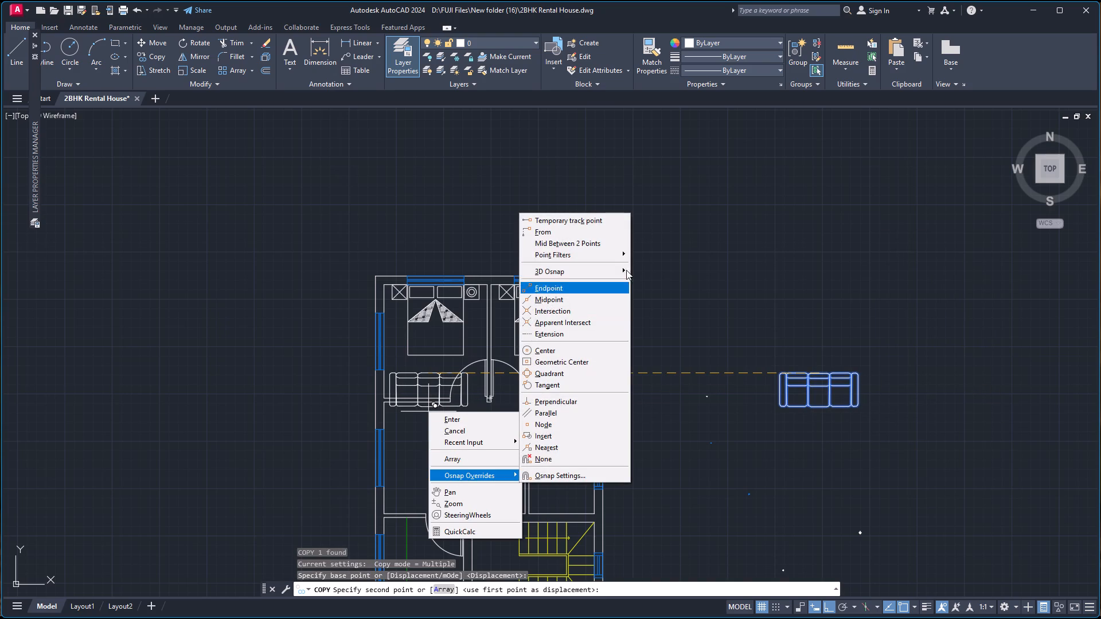
{"action": "left_click", "coordinate": [608, 245]}
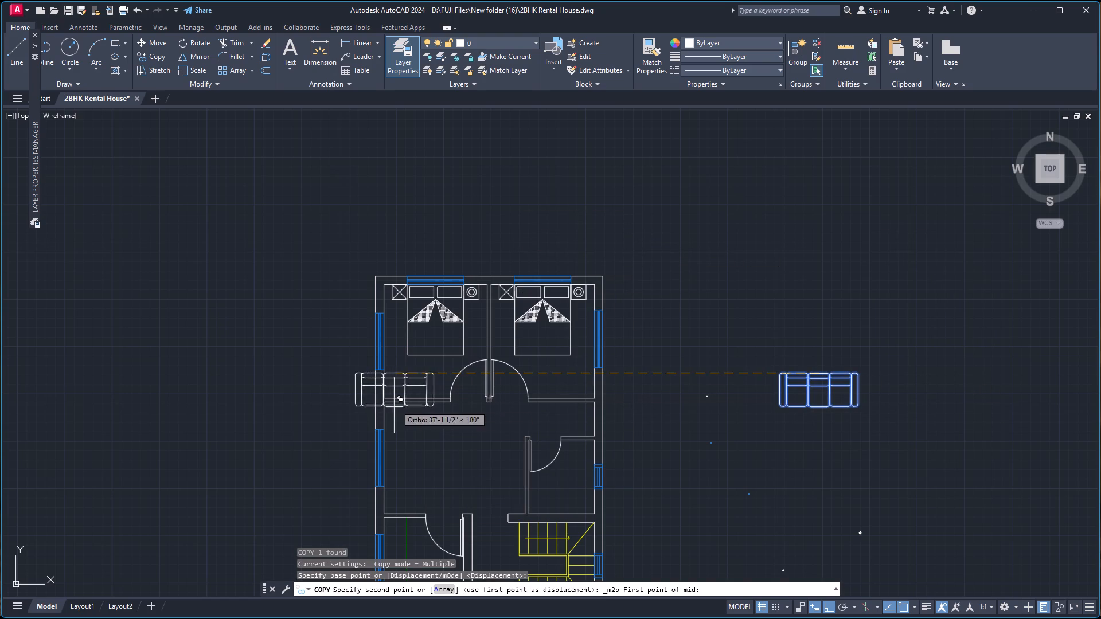
{"action": "left_click", "coordinate": [385, 404]}
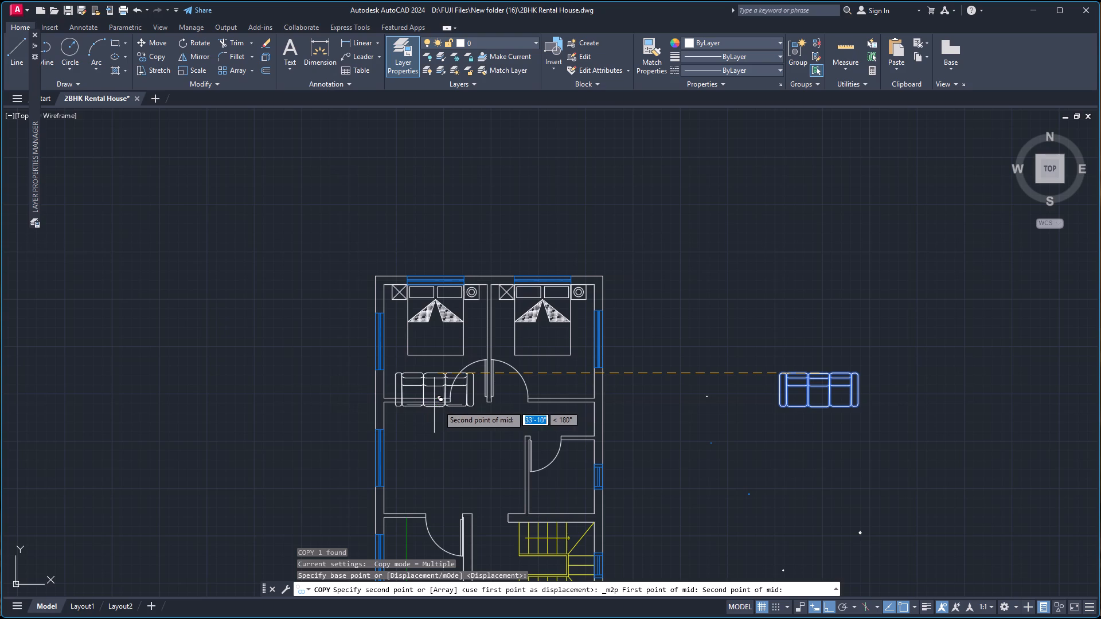
{"action": "left_click", "coordinate": [448, 402]}
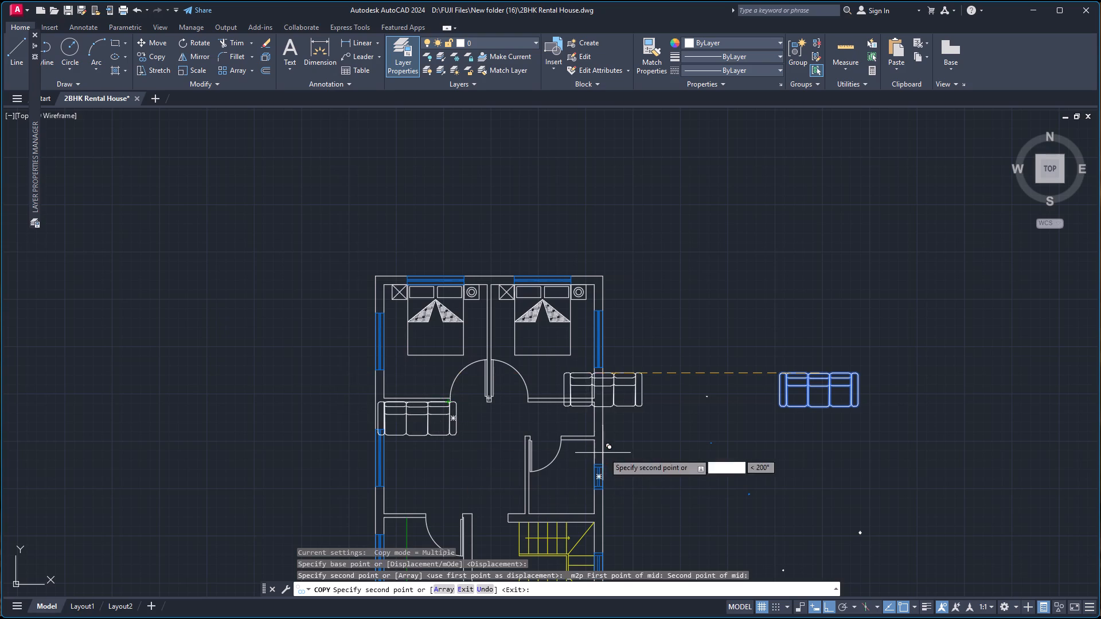
{"action": "key", "text": "Escape"}
Scale the copied sofa down freehand about its back-edge midpoint, with a scale distance of about 2'-6 1/2".
{"action": "scroll", "coordinate": [421, 418], "scroll_direction": "up", "scroll_amount": 3}
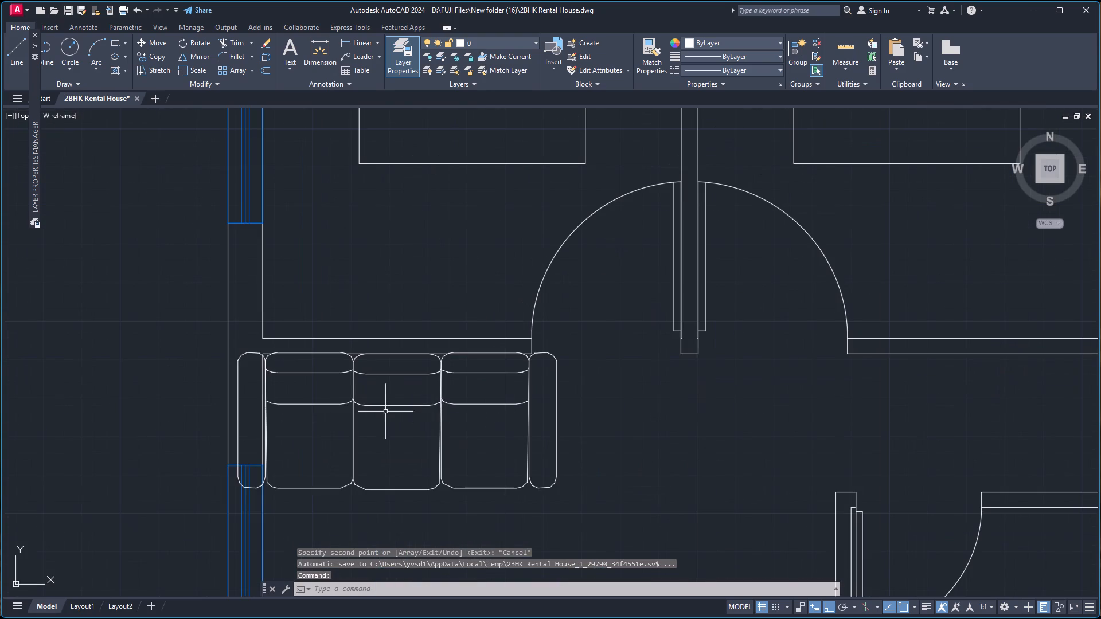
{"action": "left_click", "coordinate": [385, 373]}
{"action": "key", "text": "s"}
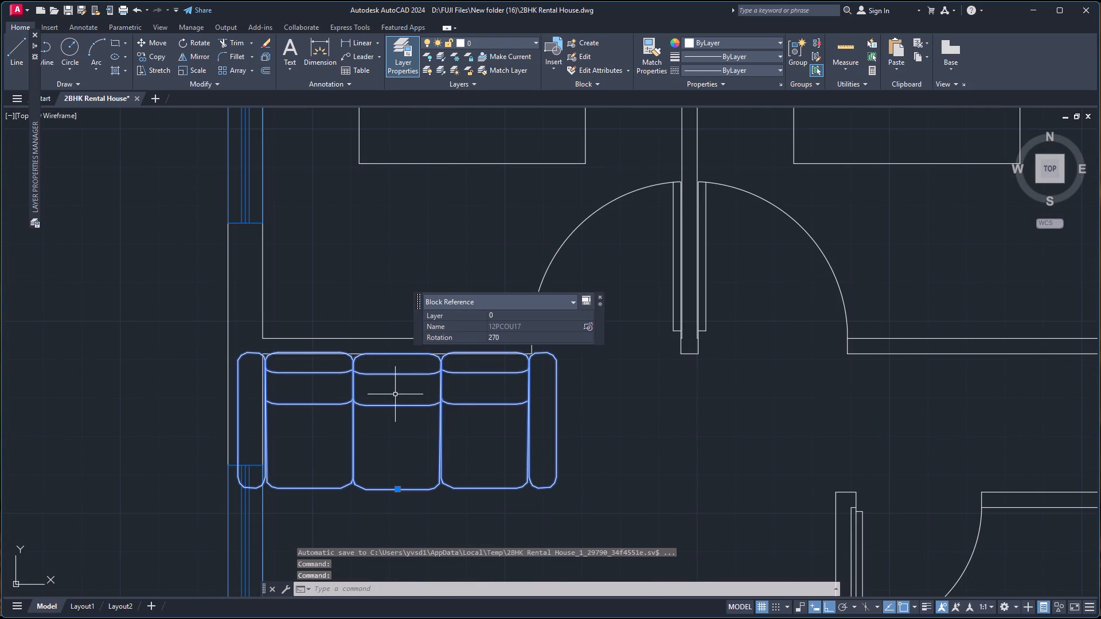
{"action": "key", "text": "c"}
{"action": "key", "text": "Return"}
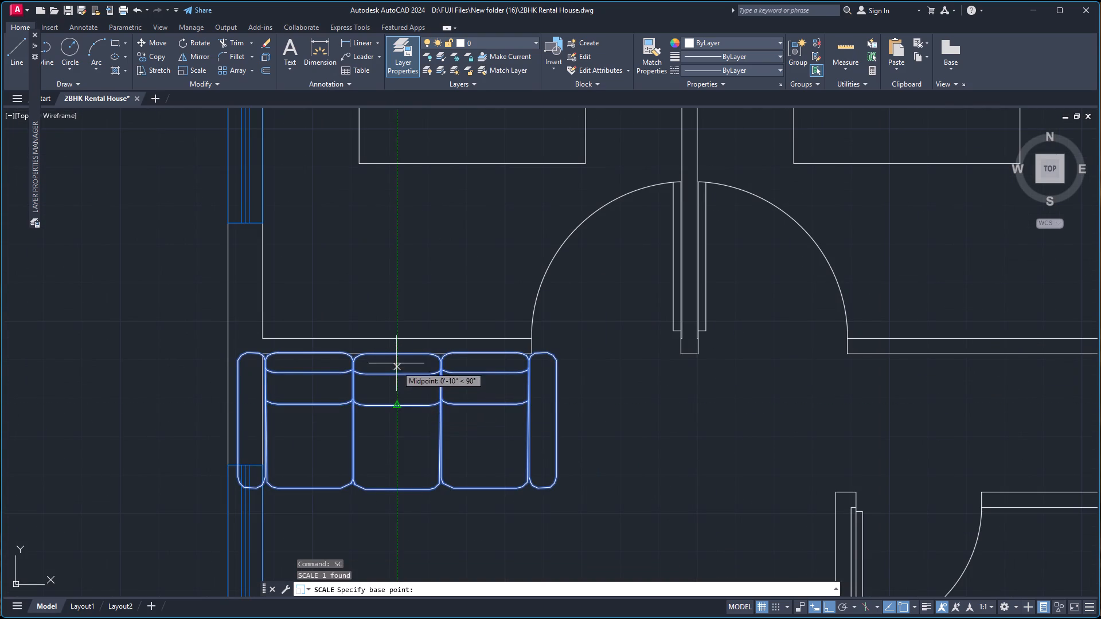
{"action": "left_click", "coordinate": [397, 354]}
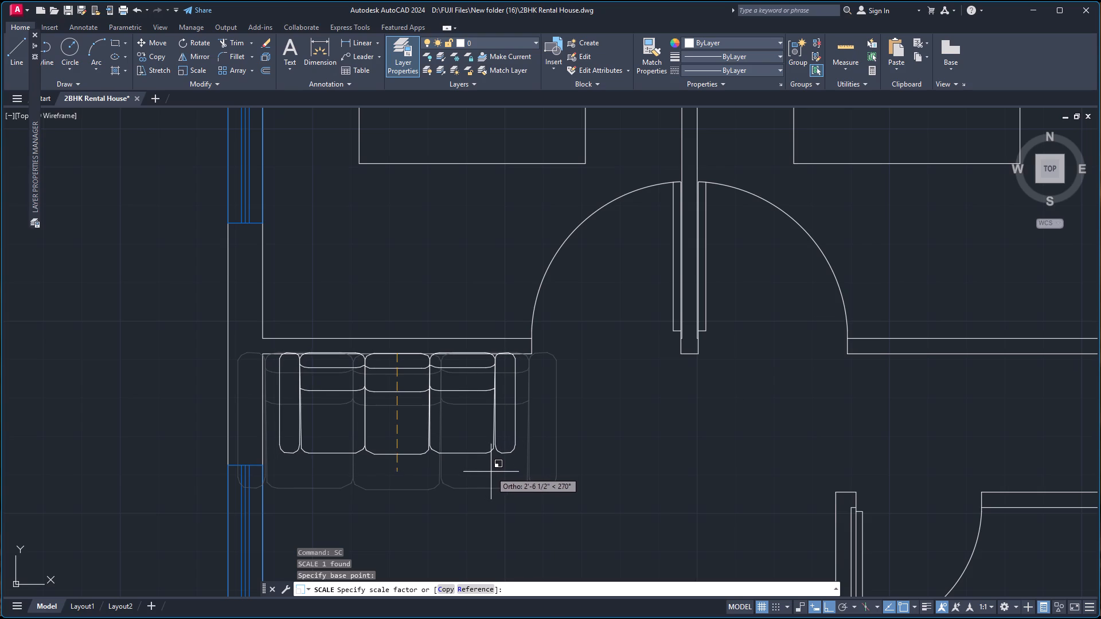
{"action": "left_click", "coordinate": [491, 472]}
Move the scaled sofa straight down about 1/2", away from the living room's upper wall.
{"action": "left_click", "coordinate": [430, 378]}
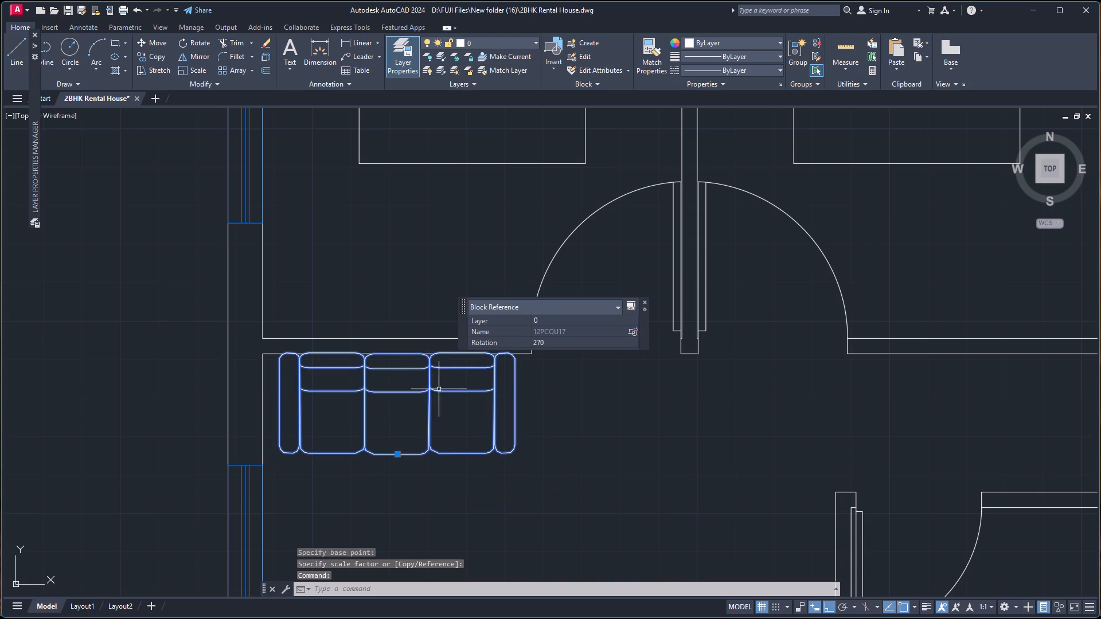
{"action": "key", "text": "m"}
{"action": "key", "text": "Return"}
{"action": "scroll", "coordinate": [383, 351], "scroll_direction": "up", "scroll_amount": 3}
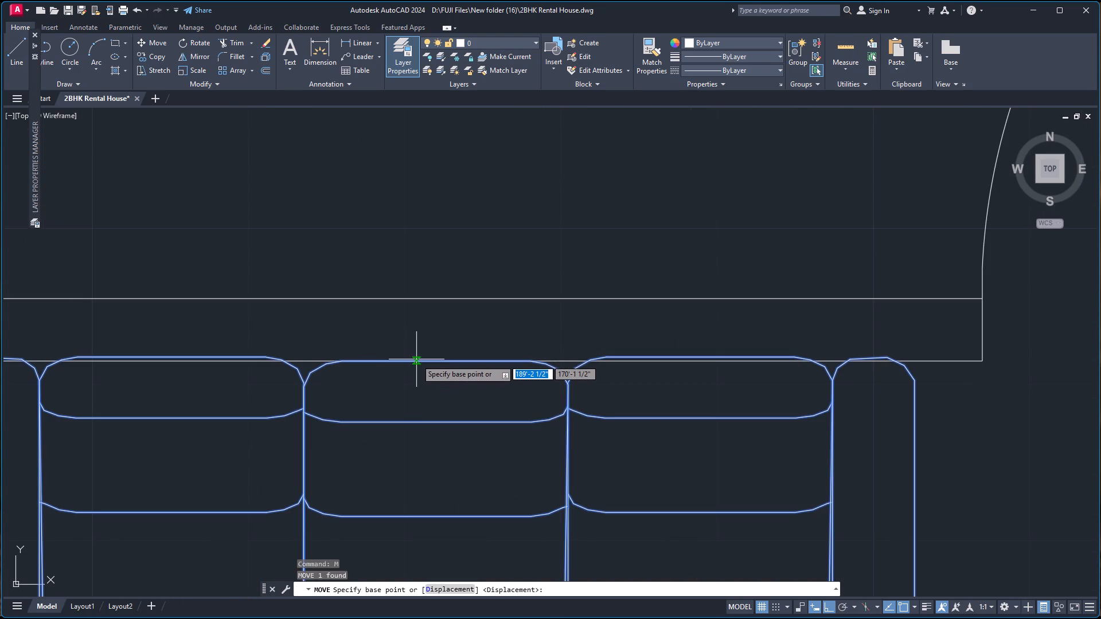
{"action": "left_click", "coordinate": [421, 362]}
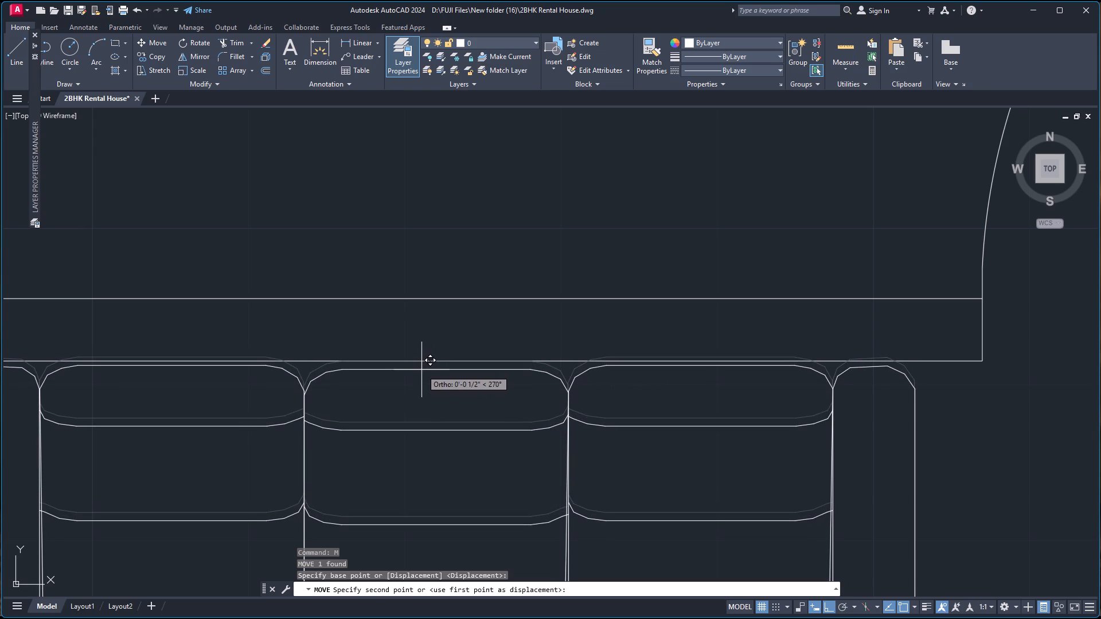
{"action": "left_click", "coordinate": [421, 370]}
Delete the original sofa block outside the floor plan.
{"action": "scroll", "coordinate": [570, 399], "scroll_direction": "down", "scroll_amount": 3}
{"action": "scroll", "coordinate": [573, 466], "scroll_direction": "down", "scroll_amount": 3}
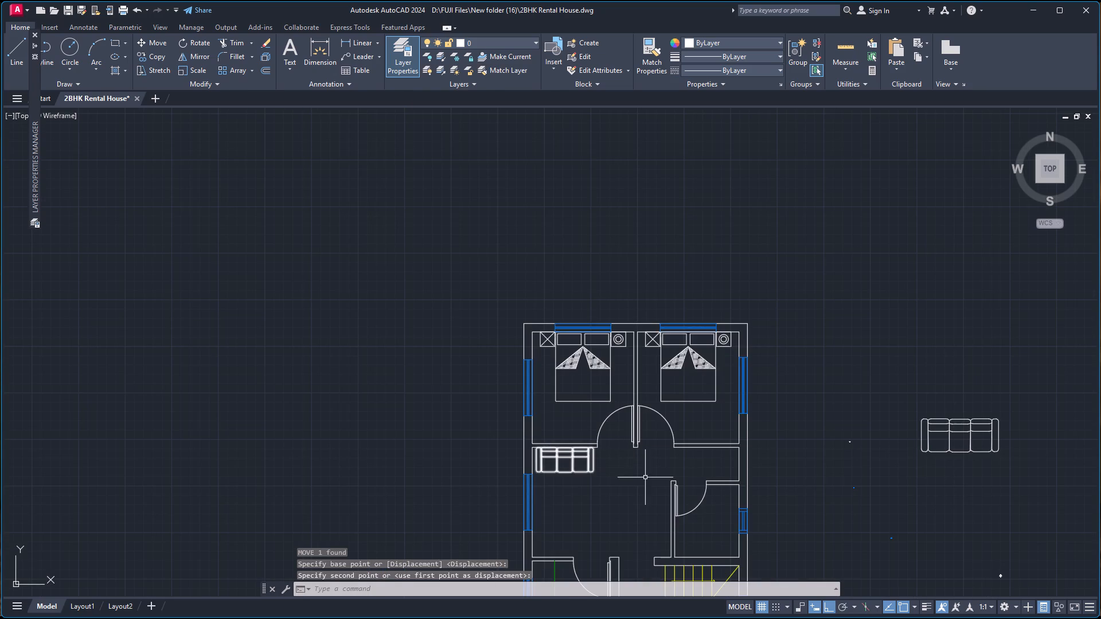
{"action": "left_click", "coordinate": [967, 425]}
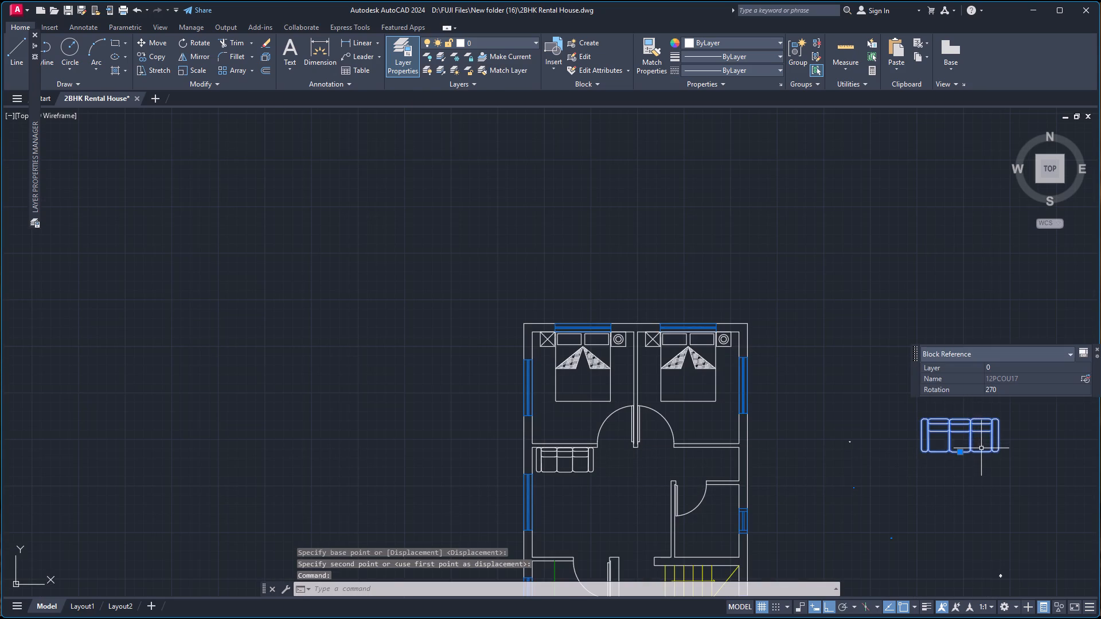
{"action": "key", "text": "Delete"}
Scale the tiny washbasin block outside the plan up freehand about the midpoint of its straight back edge.
{"action": "scroll", "coordinate": [909, 378], "scroll_direction": "down", "scroll_amount": 2}
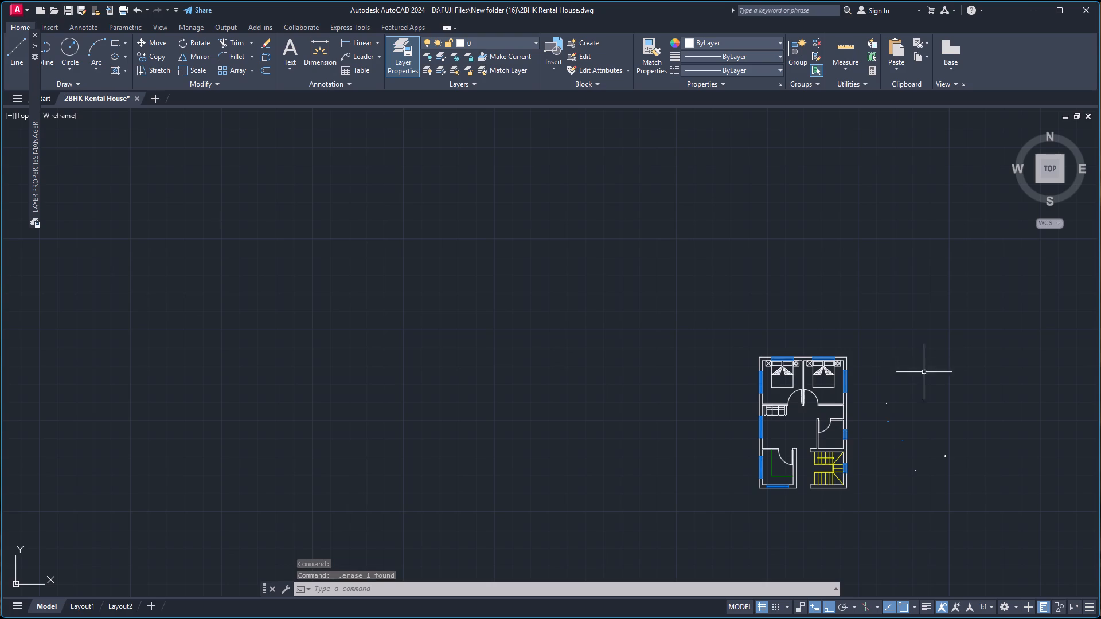
{"action": "scroll", "coordinate": [940, 438], "scroll_direction": "up", "scroll_amount": 3}
{"action": "scroll", "coordinate": [856, 403], "scroll_direction": "up", "scroll_amount": 2}
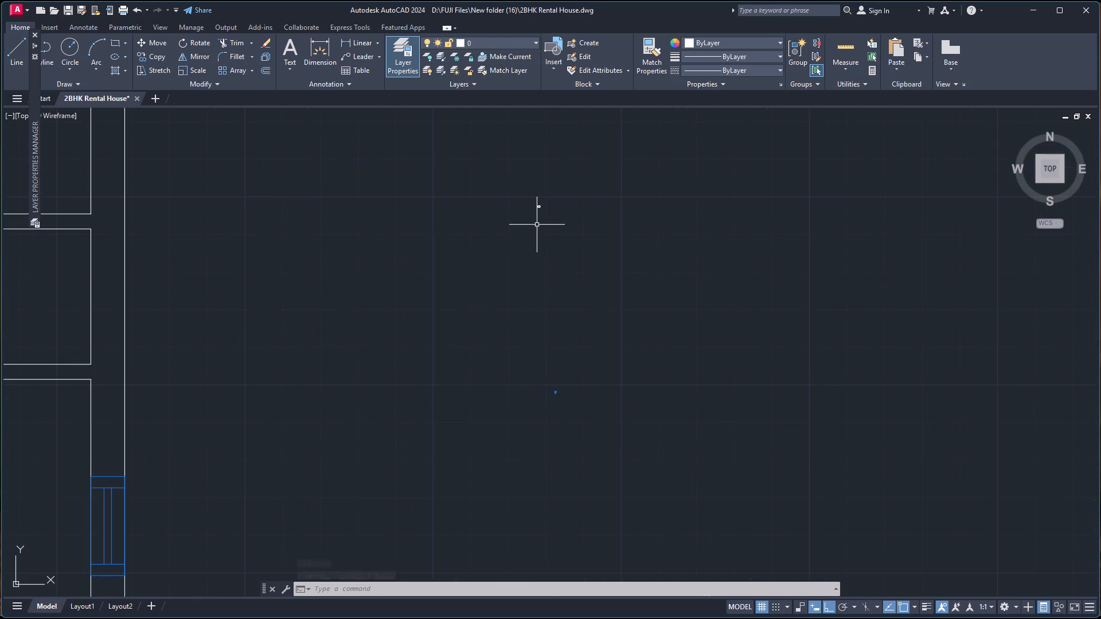
{"action": "scroll", "coordinate": [536, 218], "scroll_direction": "up", "scroll_amount": 7}
{"action": "scroll", "coordinate": [562, 189], "scroll_direction": "down", "scroll_amount": 3}
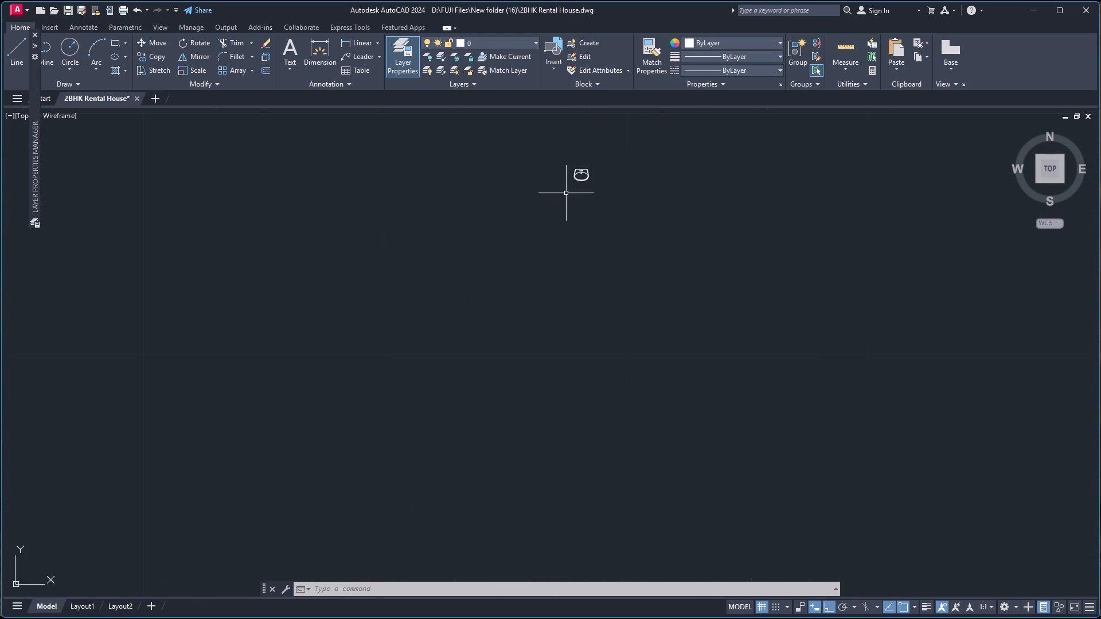
{"action": "scroll", "coordinate": [577, 160], "scroll_direction": "up", "scroll_amount": 3}
{"action": "scroll", "coordinate": [544, 218], "scroll_direction": "up", "scroll_amount": 3}
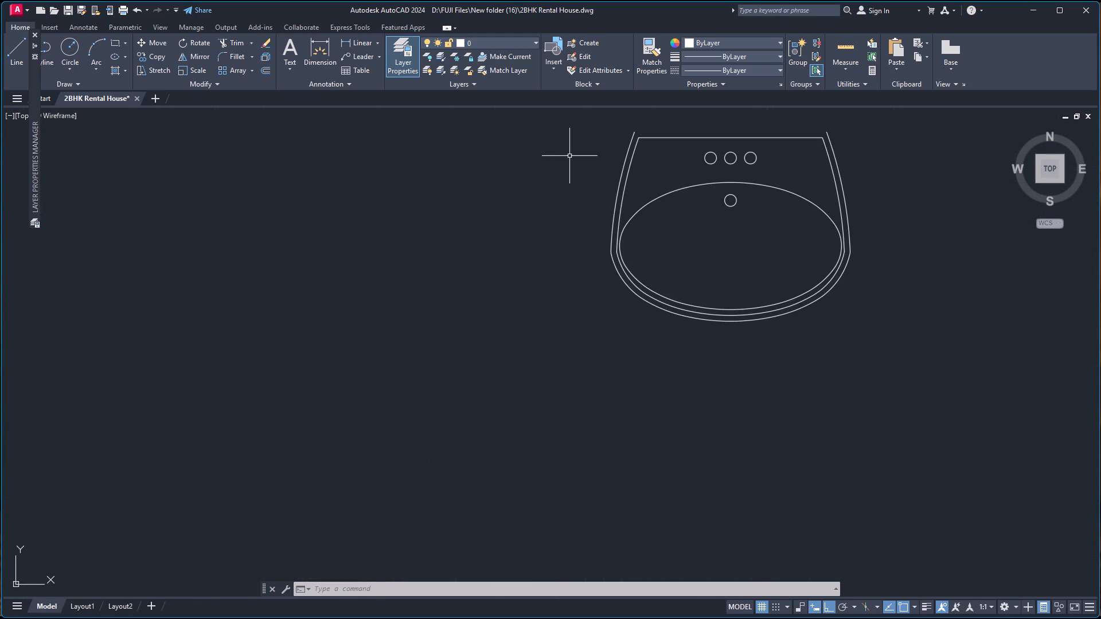
{"action": "scroll", "coordinate": [575, 154], "scroll_direction": "down", "scroll_amount": 3}
{"action": "left_click", "coordinate": [573, 131]}
{"action": "left_click", "coordinate": [690, 285]}
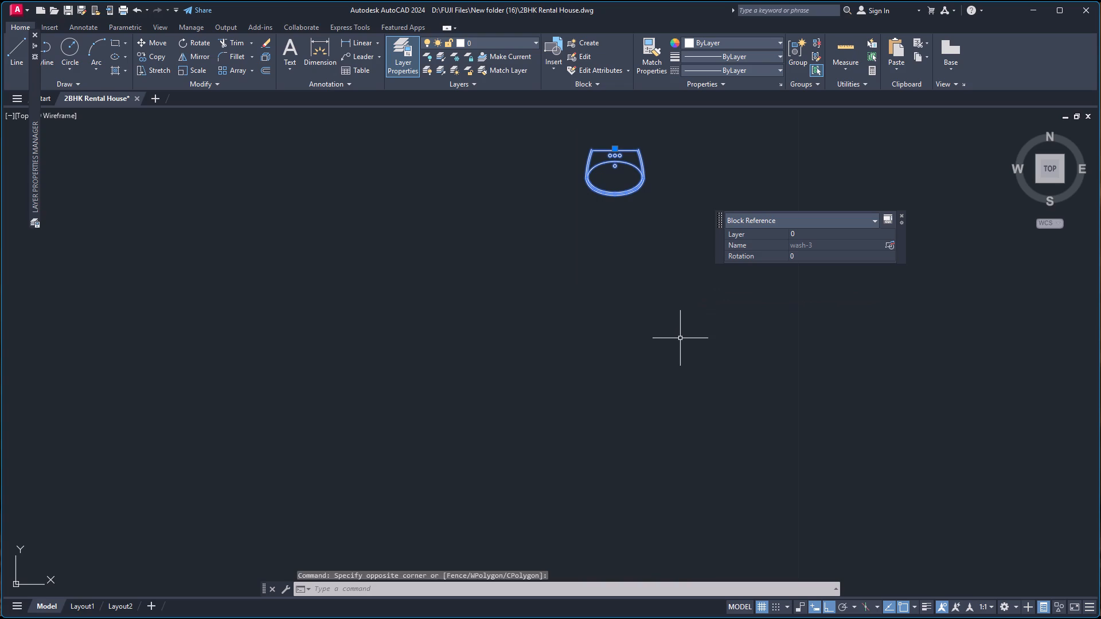
{"action": "key", "text": "s"}
{"action": "key", "text": "c"}
{"action": "key", "text": "Return"}
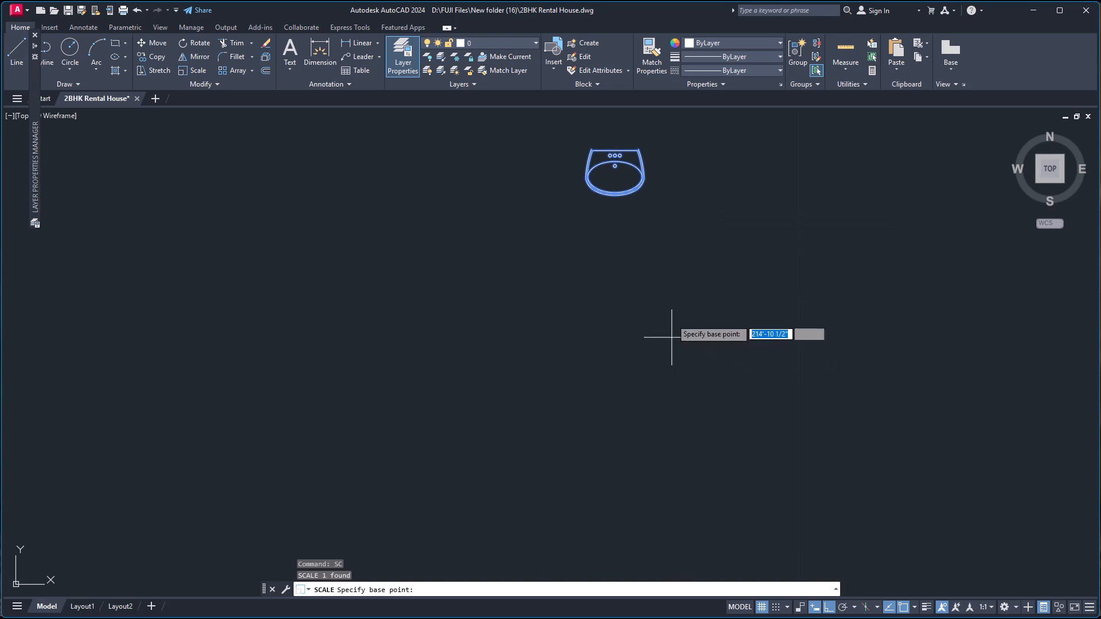
{"action": "left_click", "coordinate": [615, 148]}
{"action": "scroll", "coordinate": [630, 140], "scroll_direction": "down", "scroll_amount": 8}
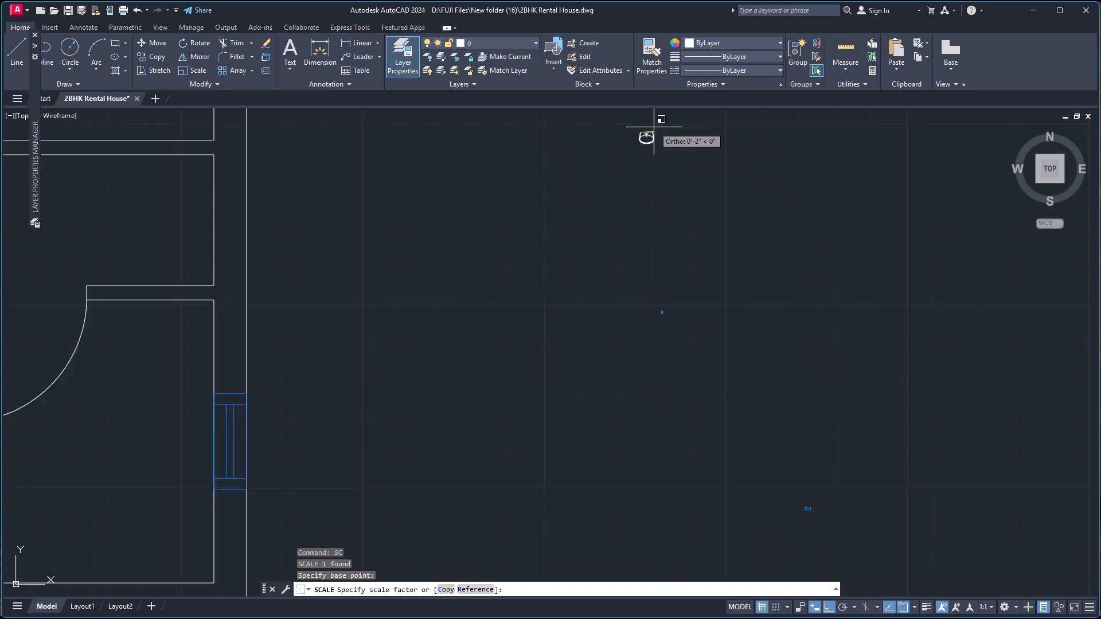
{"action": "scroll", "coordinate": [654, 127], "scroll_direction": "down", "scroll_amount": 1}
{"action": "left_click", "coordinate": [658, 120]}
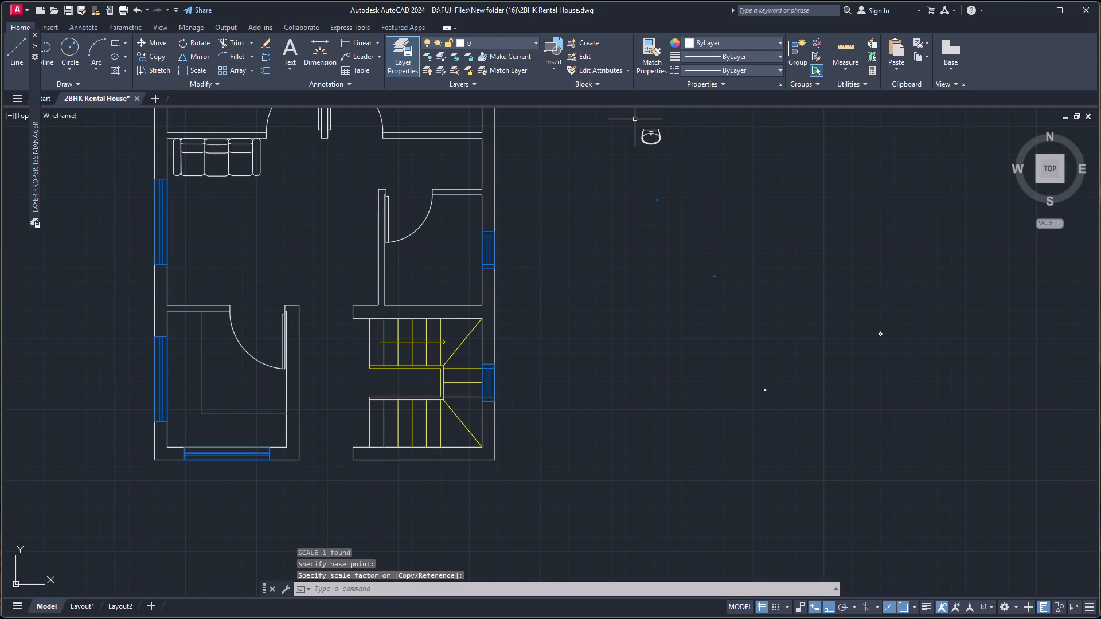
Rotate the scaled washbasin outside the plan to 270 degrees about the midpoint of its straight back edge.
{"action": "left_click", "coordinate": [637, 119]}
{"action": "left_click", "coordinate": [678, 162]}
{"action": "key", "text": "r"}
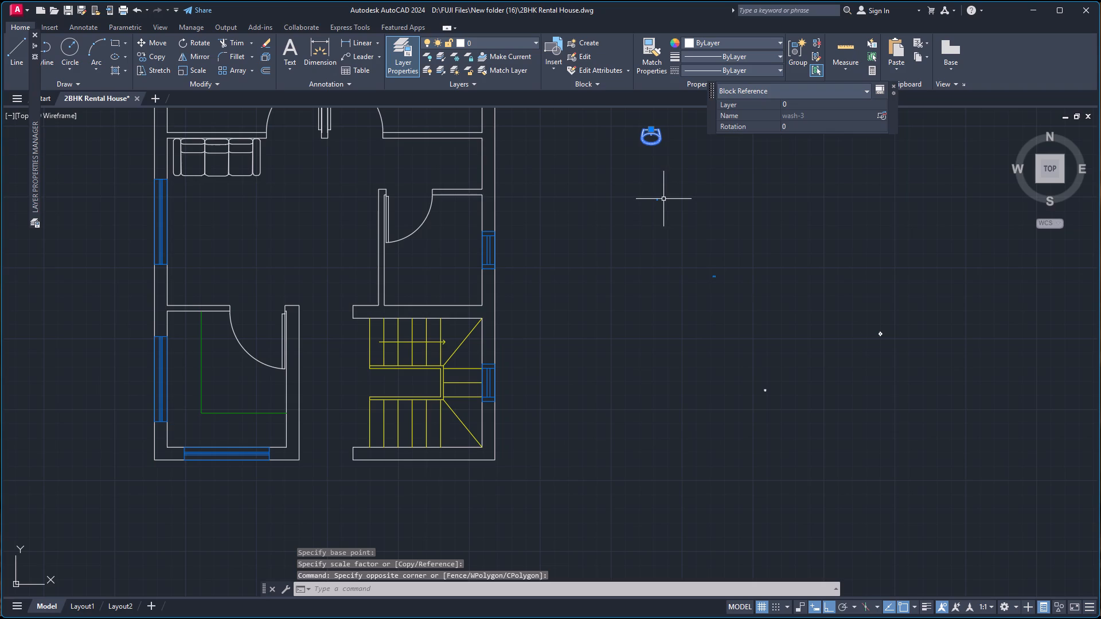
{"action": "key", "text": "o"}
{"action": "key", "text": "Return"}
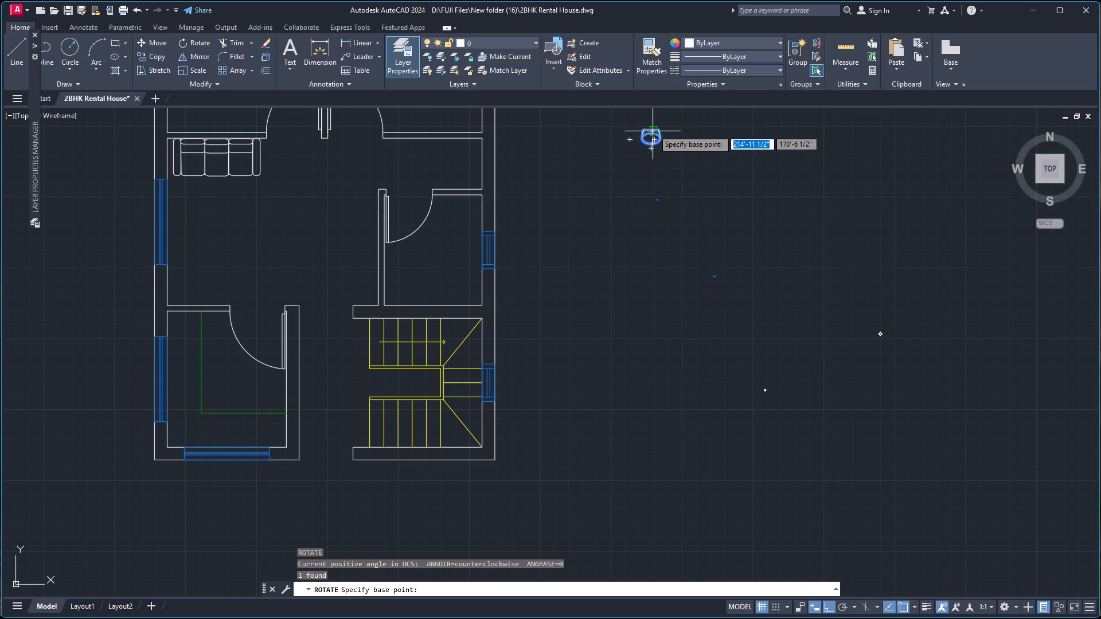
{"action": "scroll", "coordinate": [651, 127], "scroll_direction": "up", "scroll_amount": 3}
{"action": "left_click", "coordinate": [646, 139]}
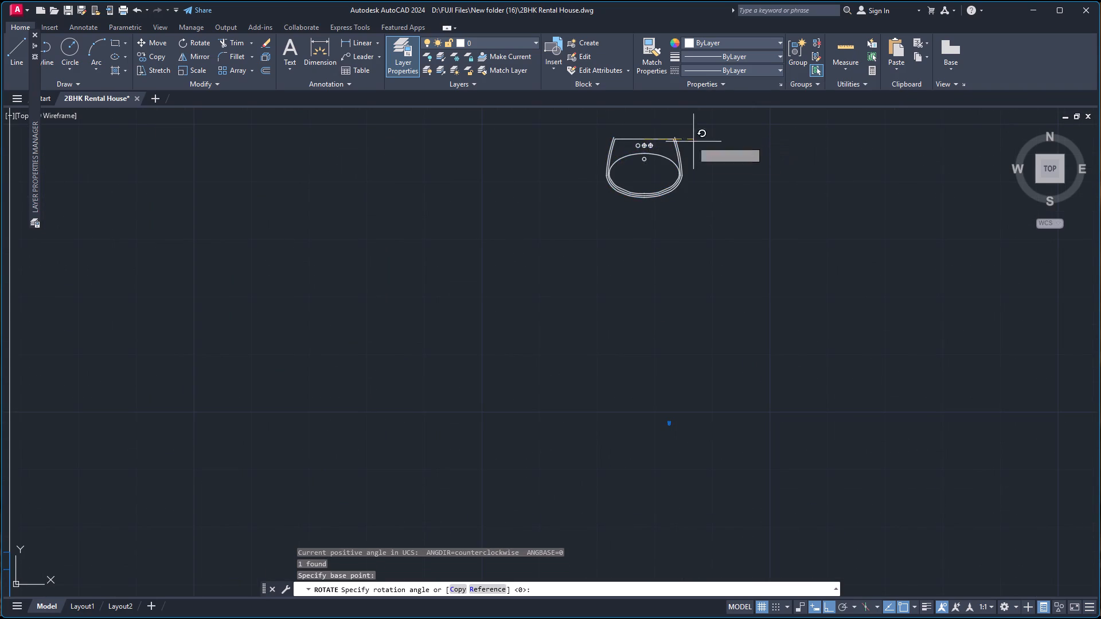
{"action": "left_click", "coordinate": [715, 287]}
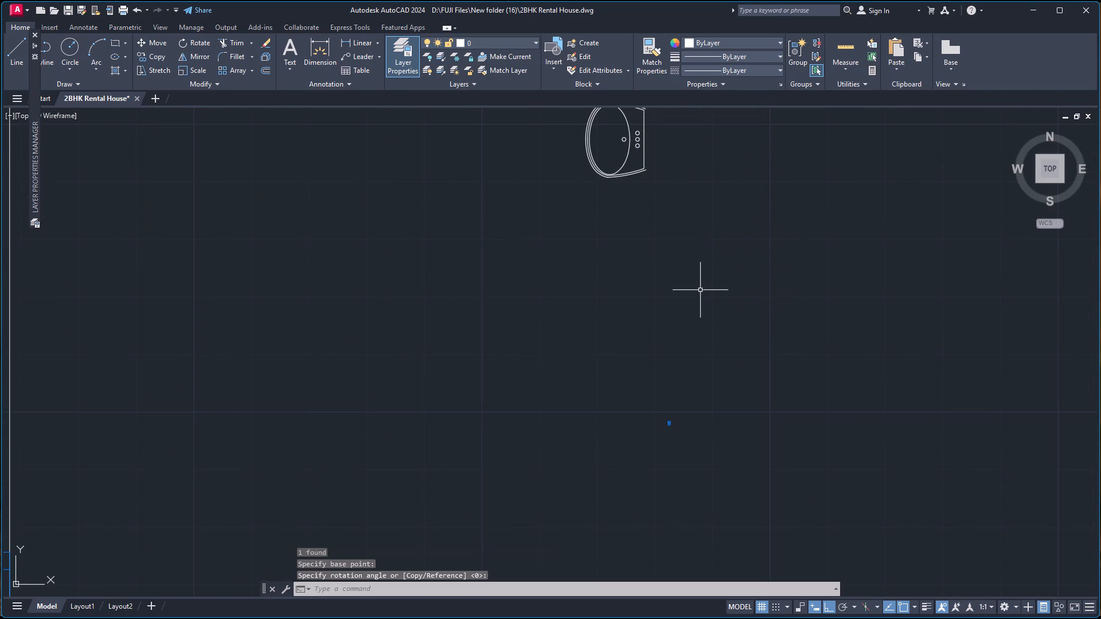
Copy the washbasin by its back-edge midpoint to midway between the bedroom-wall and bathroom-wall corners on the right outer wall's inner face.
{"action": "scroll", "coordinate": [694, 289], "scroll_direction": "down", "scroll_amount": 3}
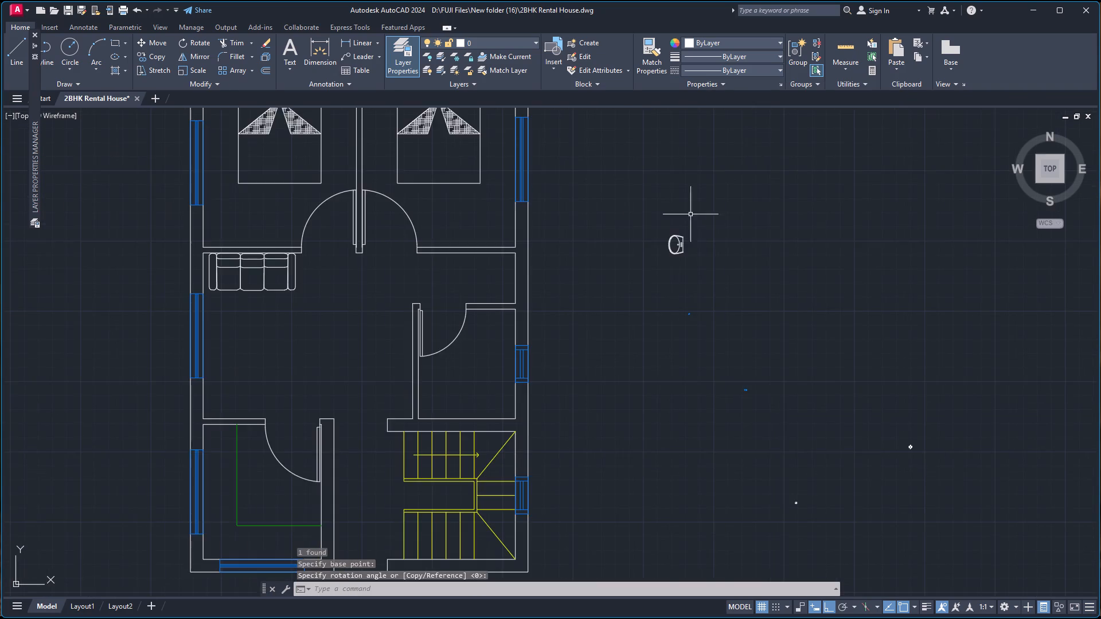
{"action": "scroll", "coordinate": [677, 205], "scroll_direction": "up", "scroll_amount": 4}
{"action": "left_click", "coordinate": [583, 315]}
{"action": "left_click", "coordinate": [780, 535]}
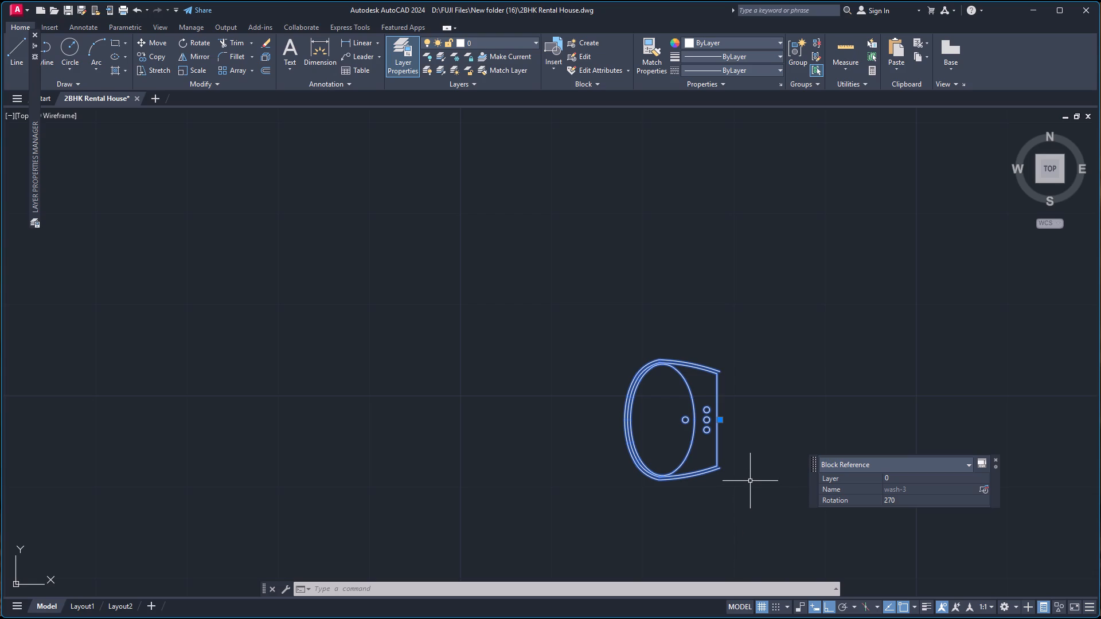
{"action": "key", "text": "c"}
{"action": "key", "text": "o"}
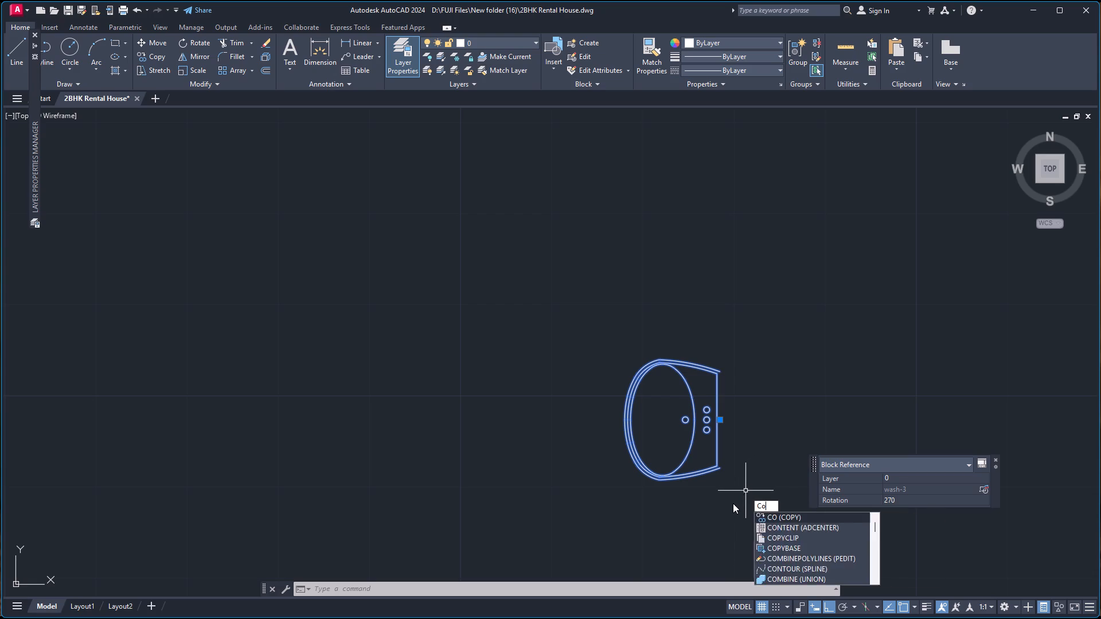
{"action": "key", "text": "Return"}
{"action": "left_click", "coordinate": [717, 418]}
{"action": "scroll", "coordinate": [282, 426], "scroll_direction": "down", "scroll_amount": 2}
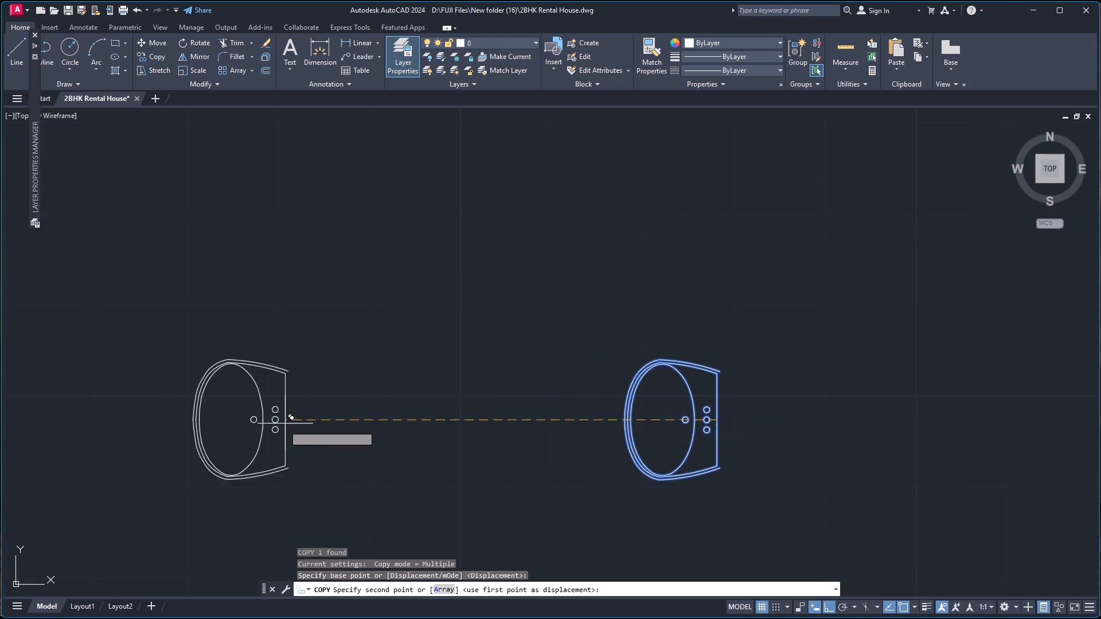
{"action": "scroll", "coordinate": [282, 426], "scroll_direction": "down", "scroll_amount": 3}
{"action": "scroll", "coordinate": [215, 449], "scroll_direction": "up", "scroll_amount": 3}
{"action": "right_click", "coordinate": [211, 442]}
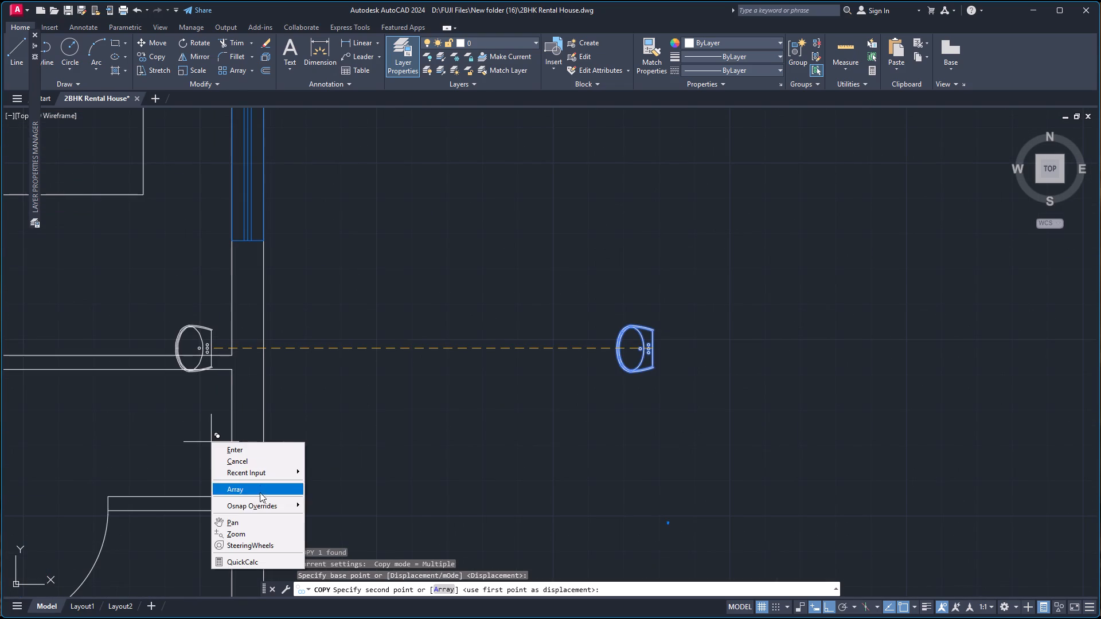
{"action": "left_click", "coordinate": [259, 506]}
{"action": "left_click", "coordinate": [364, 277]}
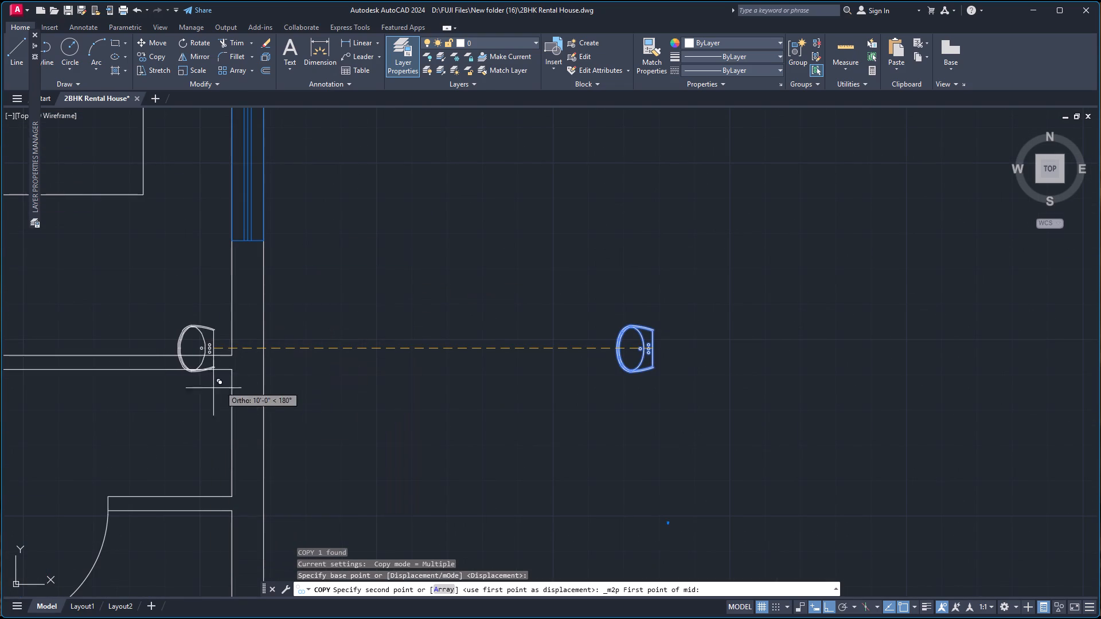
{"action": "left_click", "coordinate": [232, 370]}
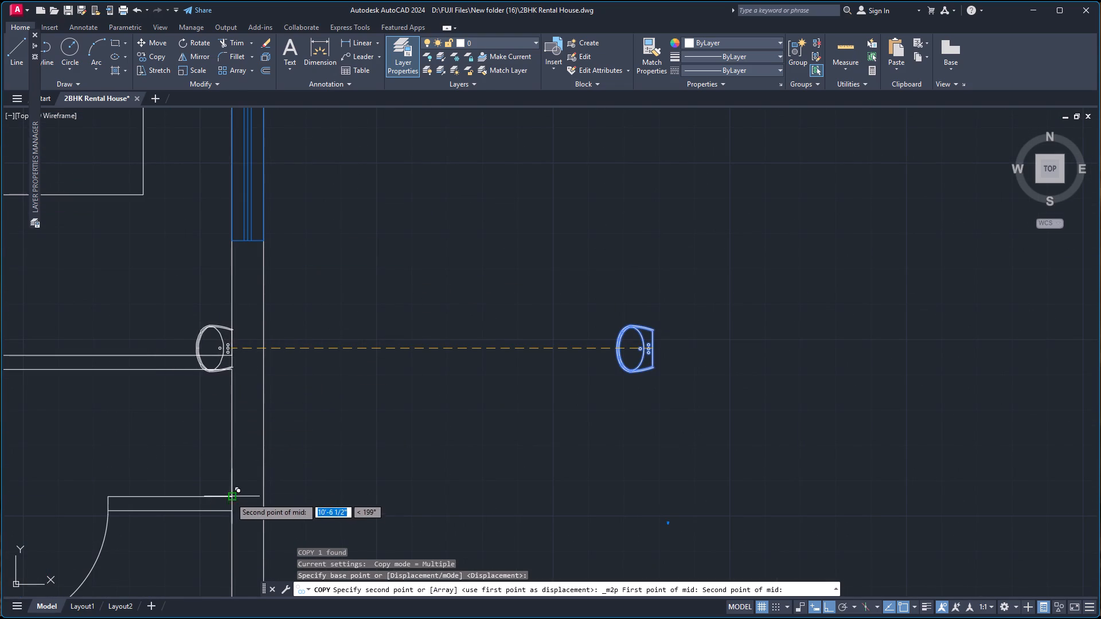
{"action": "left_click", "coordinate": [230, 498]}
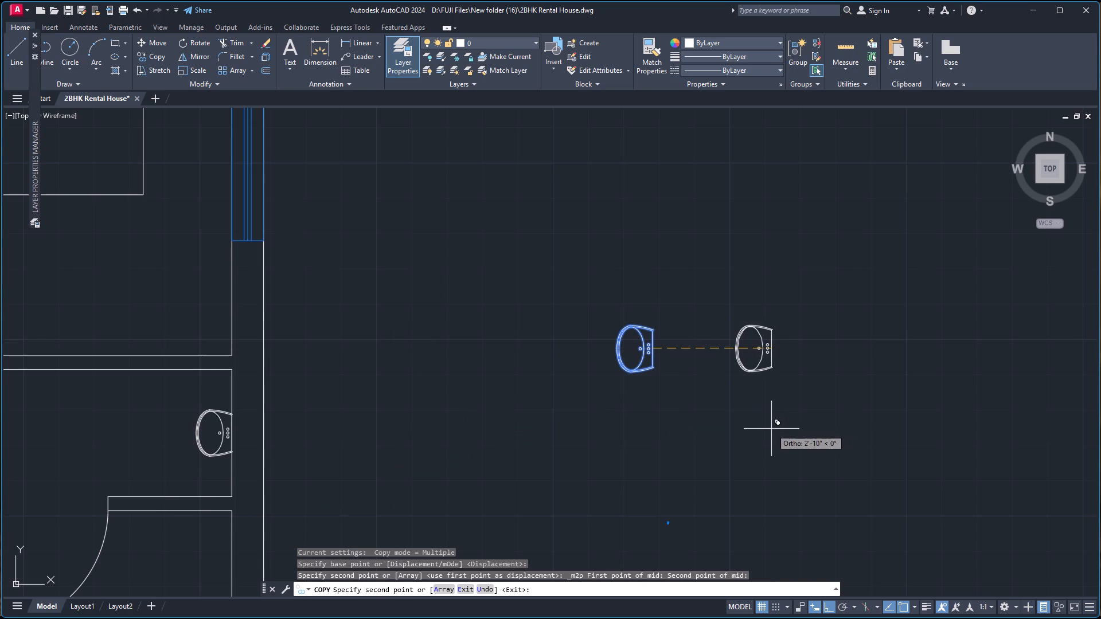
{"action": "key", "text": "Escape"}
Delete the original washbasin block outside the floor plan.
{"action": "left_click_drag", "start_coordinate": [588, 301], "coordinate": [595, 303]}
{"action": "left_click", "coordinate": [688, 441]}
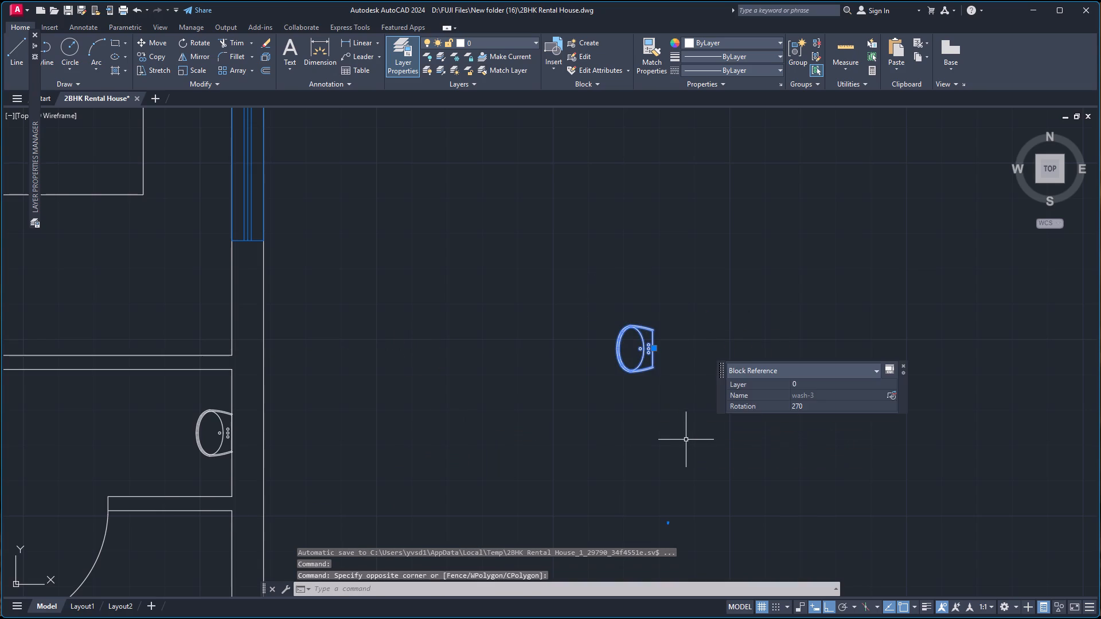
{"action": "key", "text": "Delete"}
Move the copied washbasin straight left so its protruding back corner meets the outer wall's inner face.
{"action": "scroll", "coordinate": [258, 418], "scroll_direction": "up", "scroll_amount": 5}
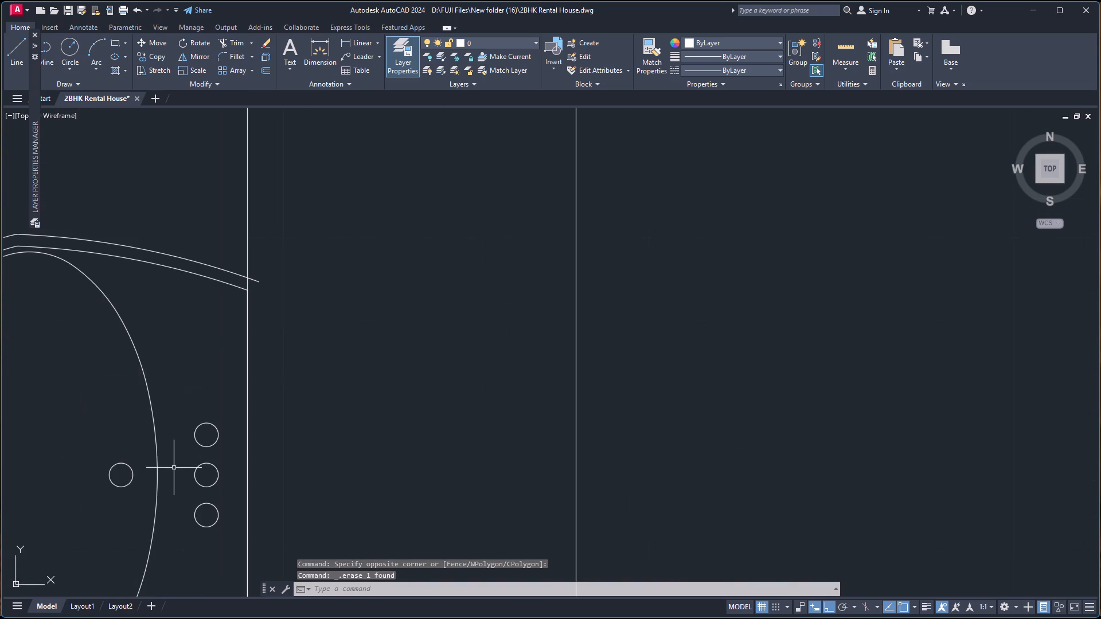
{"action": "left_click", "coordinate": [157, 483]}
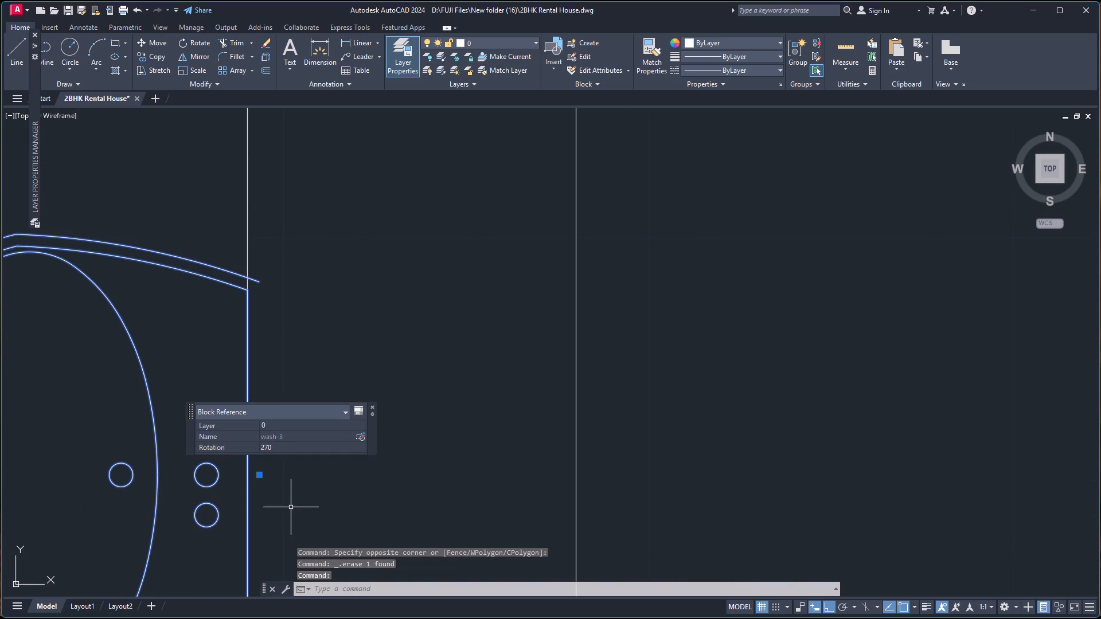
{"action": "key", "text": "m"}
{"action": "key", "text": "Return"}
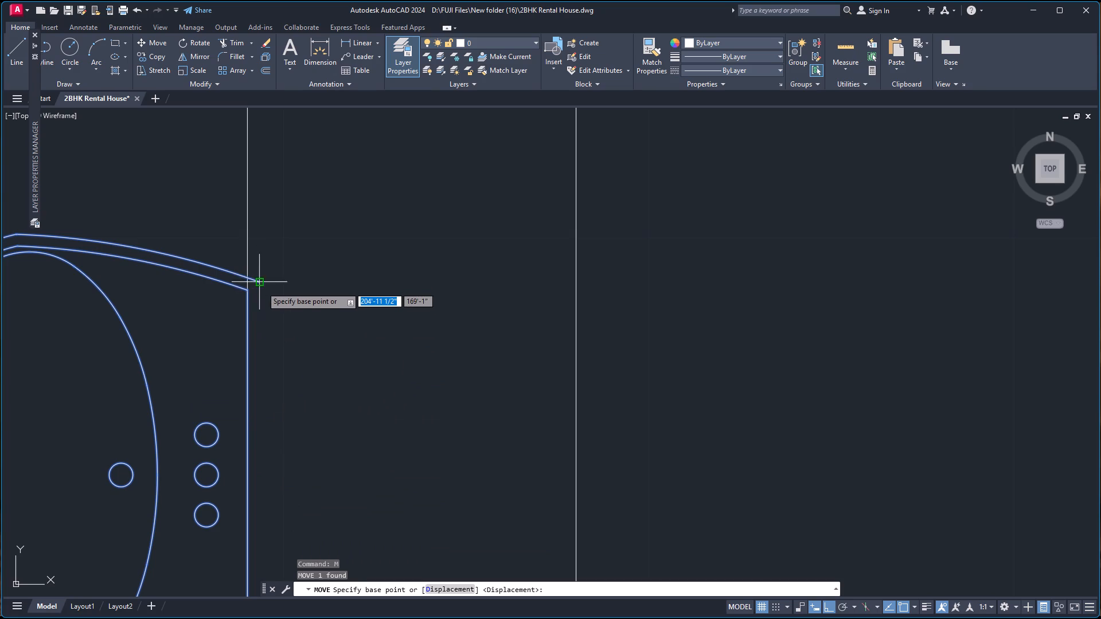
{"action": "left_click", "coordinate": [260, 284]}
{"action": "left_click", "coordinate": [248, 282]}
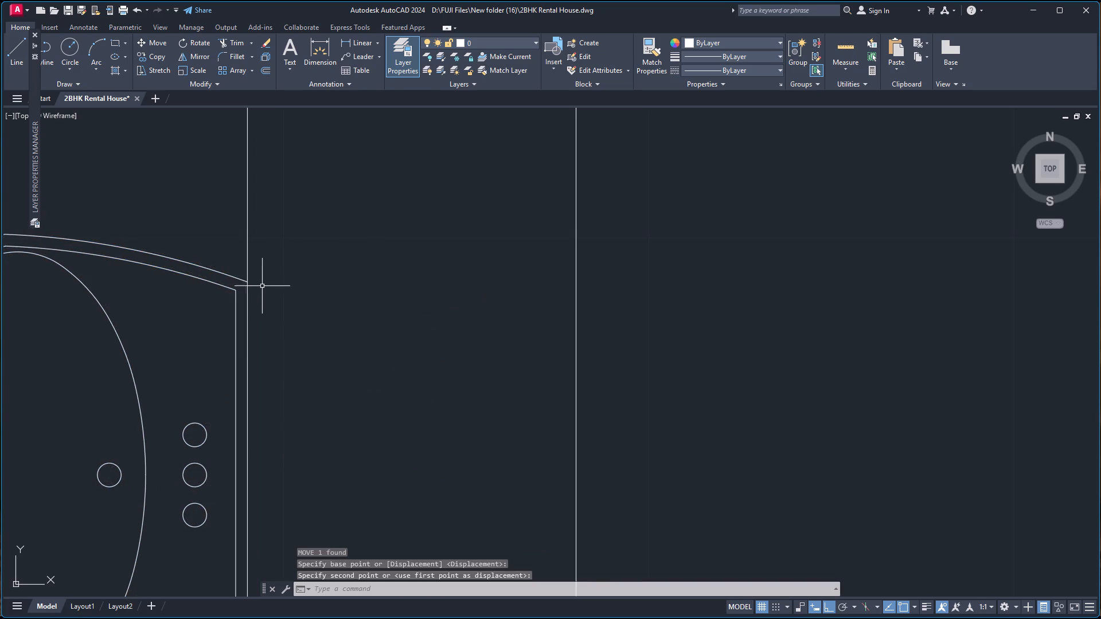
Change the tiny toilet block outside the plan from the Windows layer to layer 0.
{"action": "scroll", "coordinate": [304, 298], "scroll_direction": "down", "scroll_amount": 5}
{"action": "scroll", "coordinate": [606, 383], "scroll_direction": "down", "scroll_amount": 3}
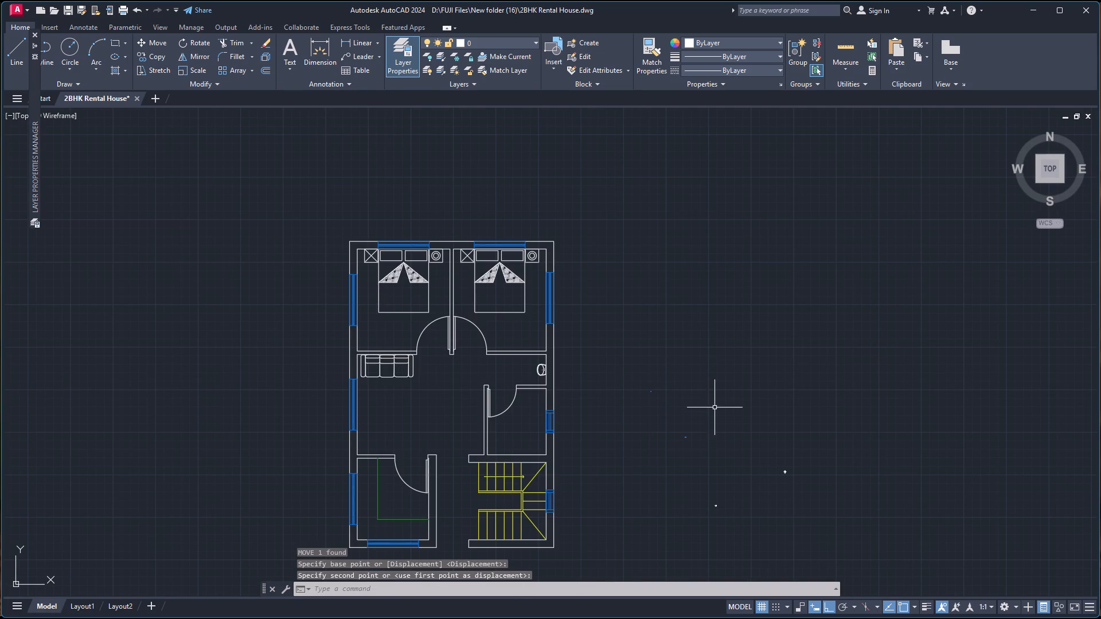
{"action": "scroll", "coordinate": [661, 398], "scroll_direction": "up", "scroll_amount": 7}
{"action": "scroll", "coordinate": [686, 449], "scroll_direction": "up", "scroll_amount": 1}
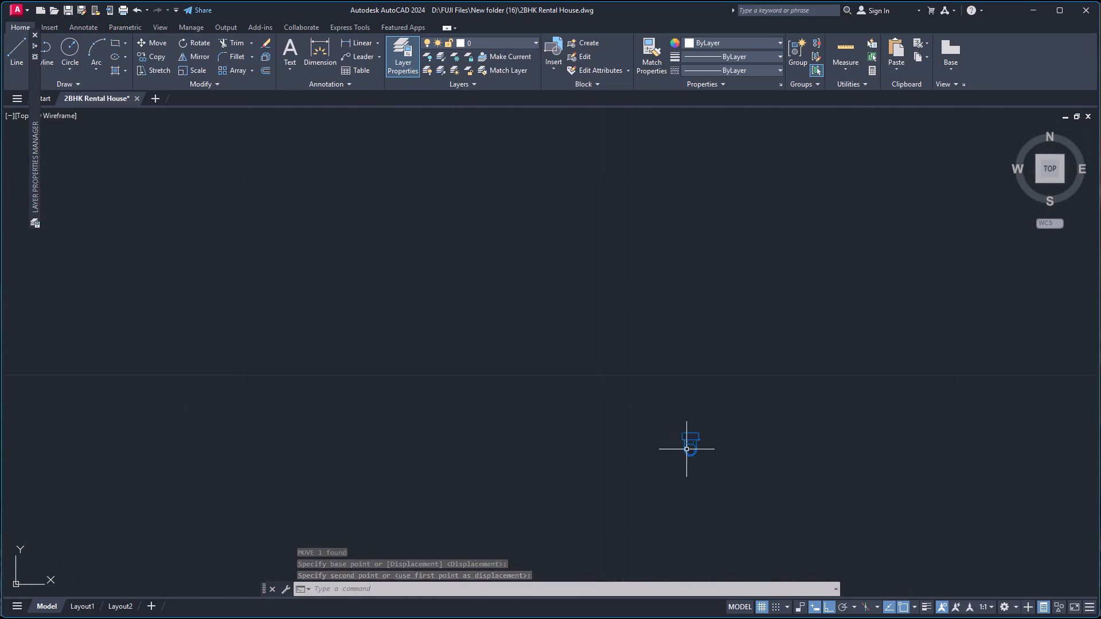
{"action": "left_click", "coordinate": [689, 437]}
{"action": "left_click", "coordinate": [674, 441]}
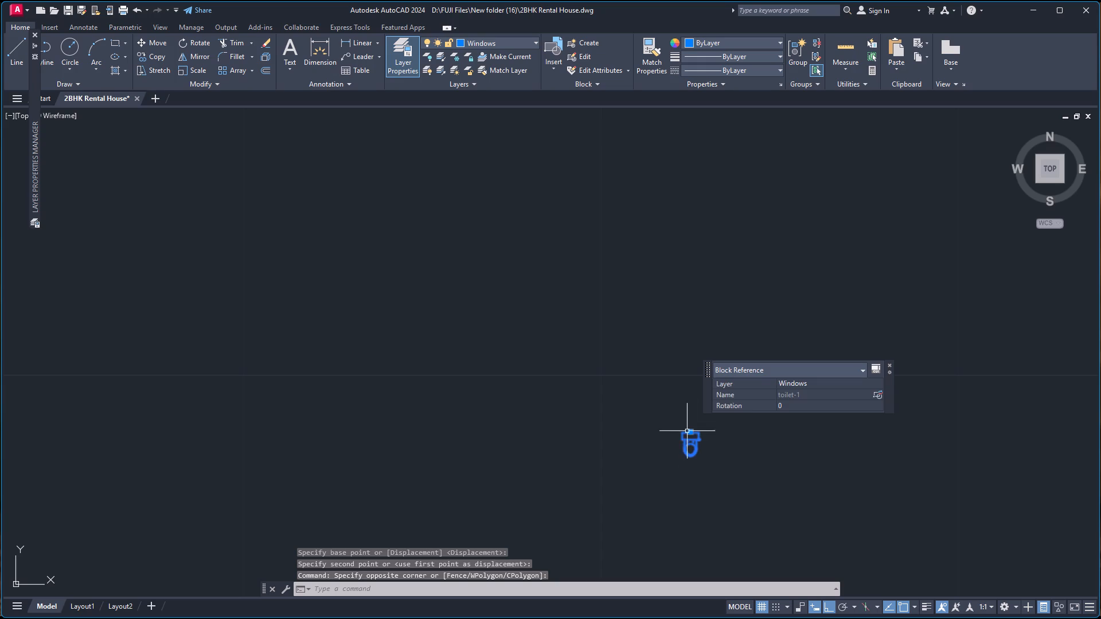
{"action": "double_click", "coordinate": [786, 383]}
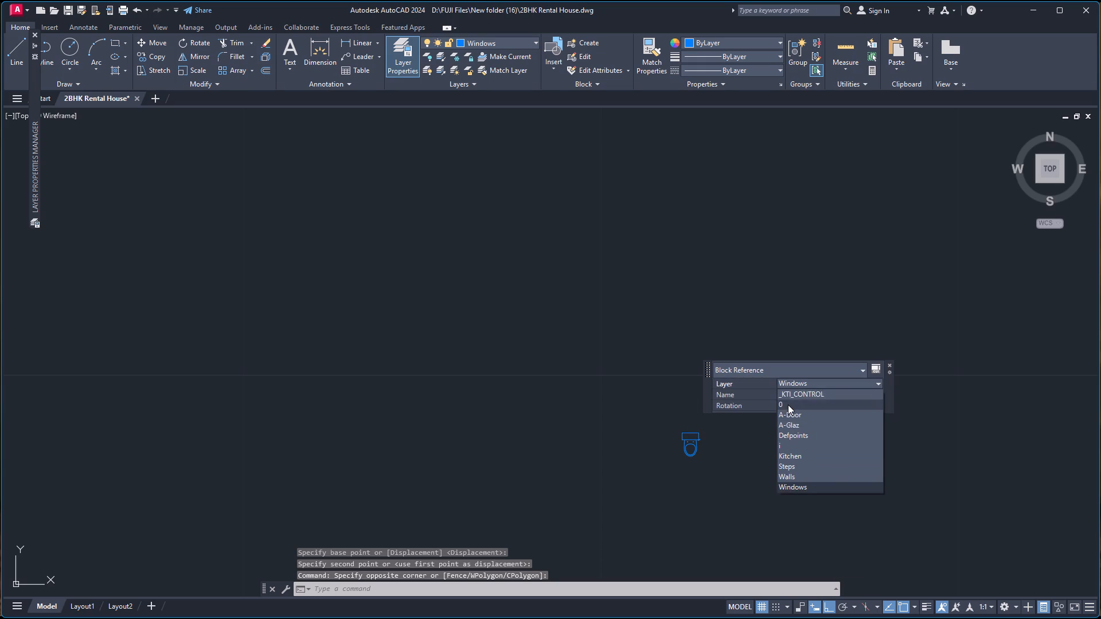
{"action": "left_click", "coordinate": [788, 405]}
{"action": "left_click", "coordinate": [891, 365]}
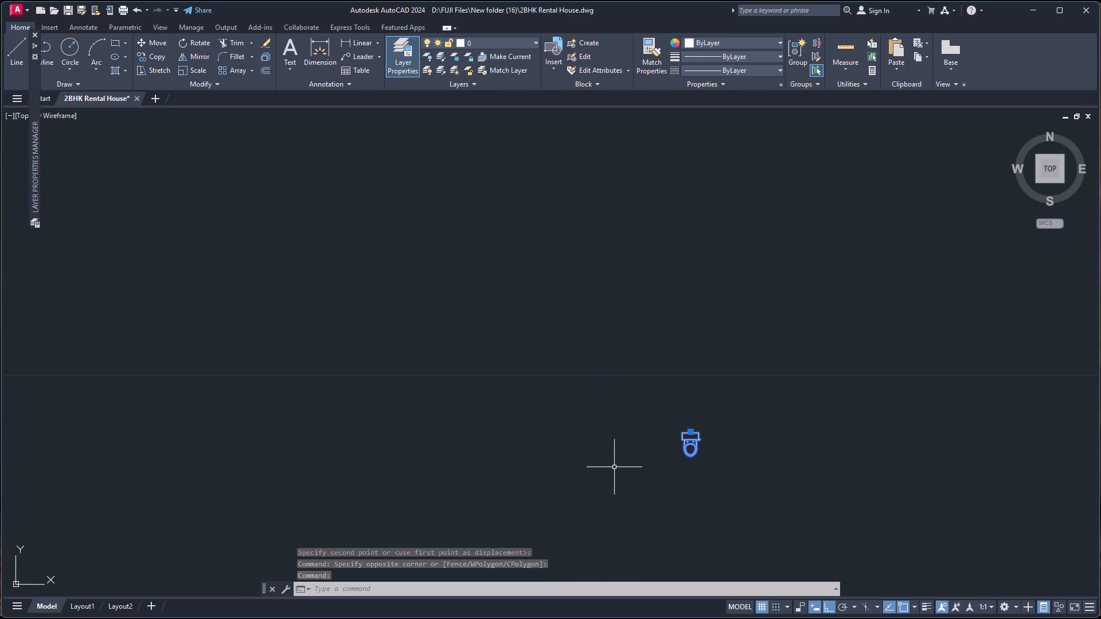
Scale the toilet block up freehand about the midpoint of its tank's back edge.
{"action": "type", "text": "sc"}
{"action": "key", "text": "Return"}
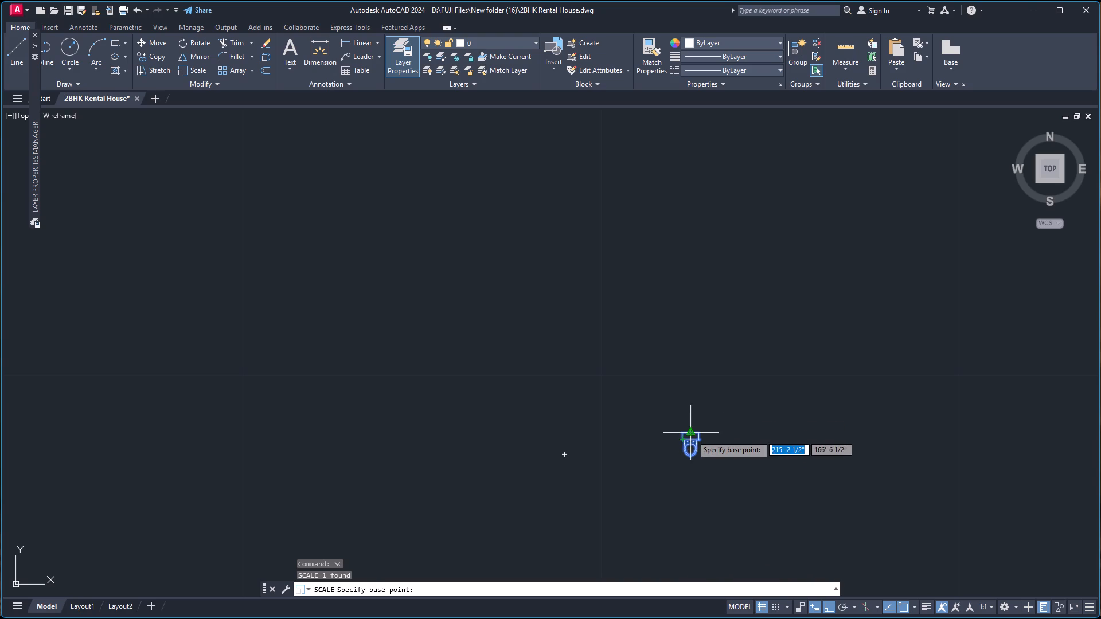
{"action": "left_click", "coordinate": [692, 435]}
{"action": "scroll", "coordinate": [700, 398], "scroll_direction": "down", "scroll_amount": 6}
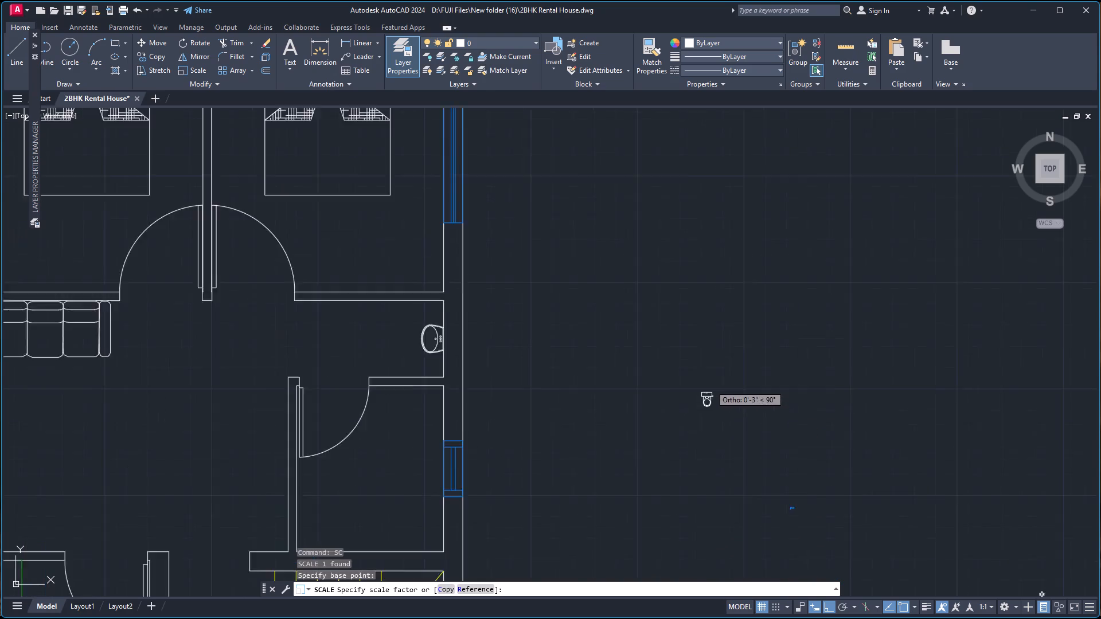
{"action": "scroll", "coordinate": [710, 385], "scroll_direction": "down", "scroll_amount": 1}
{"action": "scroll", "coordinate": [713, 380], "scroll_direction": "up", "scroll_amount": 1}
{"action": "scroll", "coordinate": [713, 379], "scroll_direction": "down", "scroll_amount": 1}
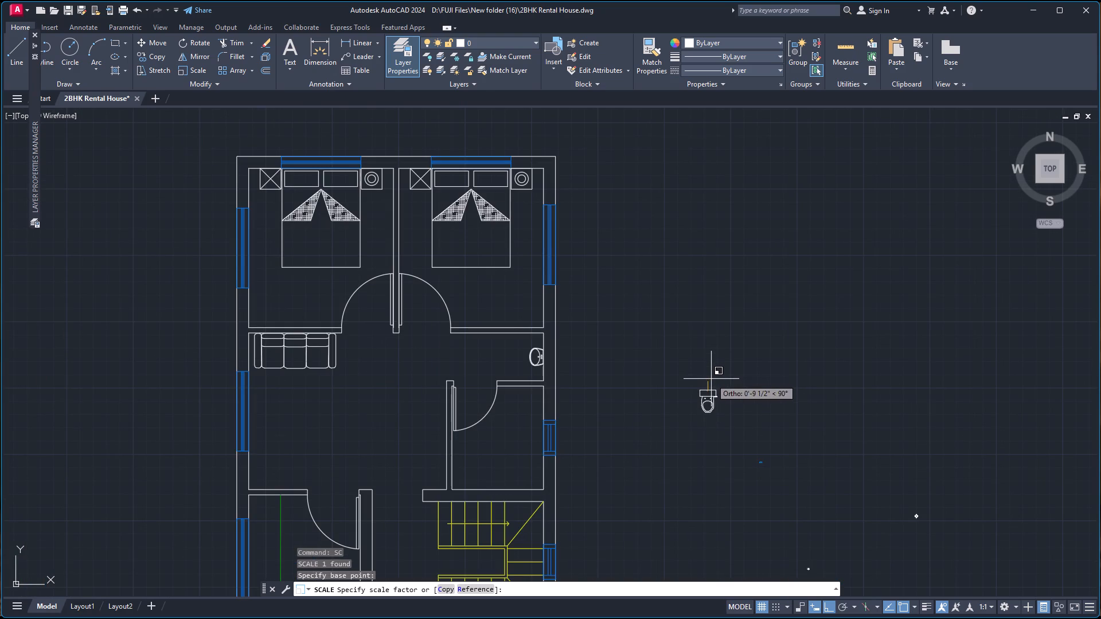
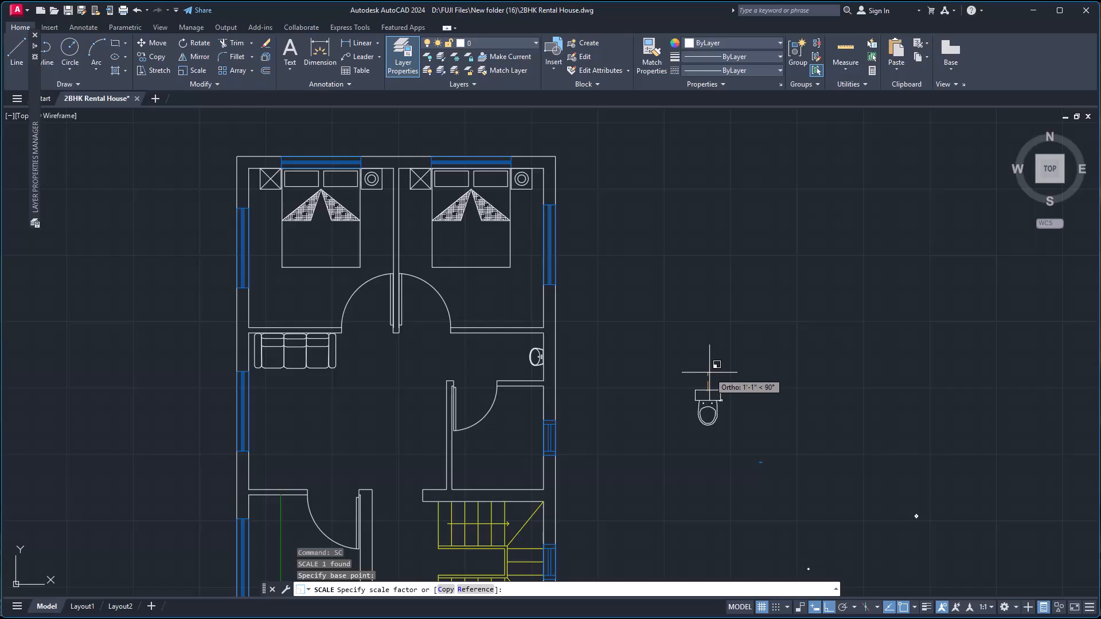
Finish scaling the toilet block with a scale distance of about 1'-1" from its base point.
{"action": "left_click", "coordinate": [709, 373]}
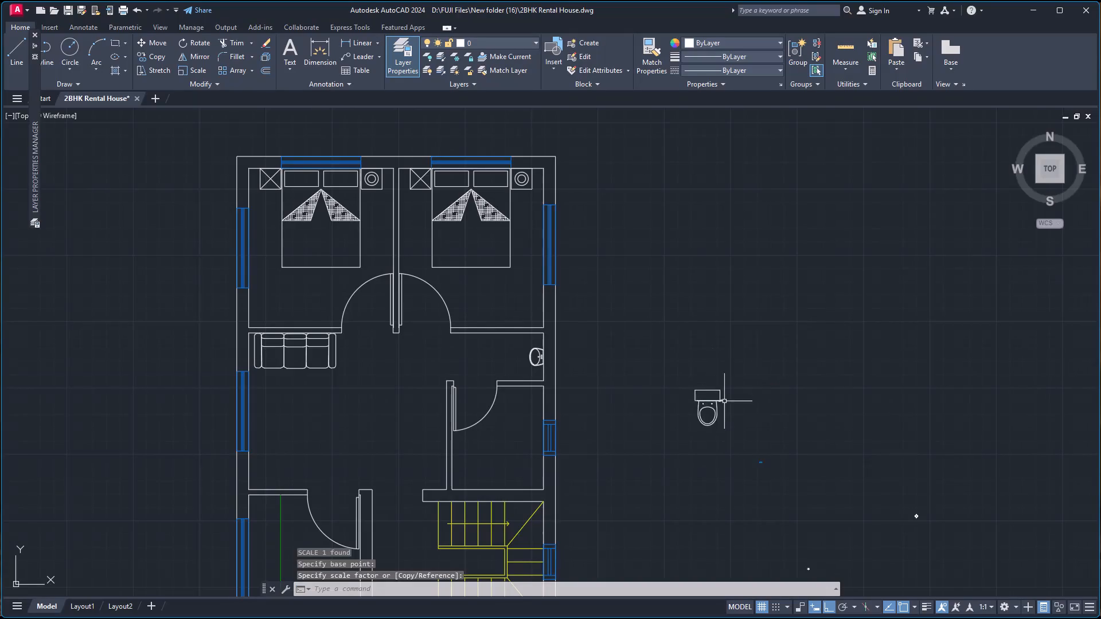
Rotate the toilet block 180° about the midpoint of its tank's back edge.
{"action": "left_click", "coordinate": [713, 391]}
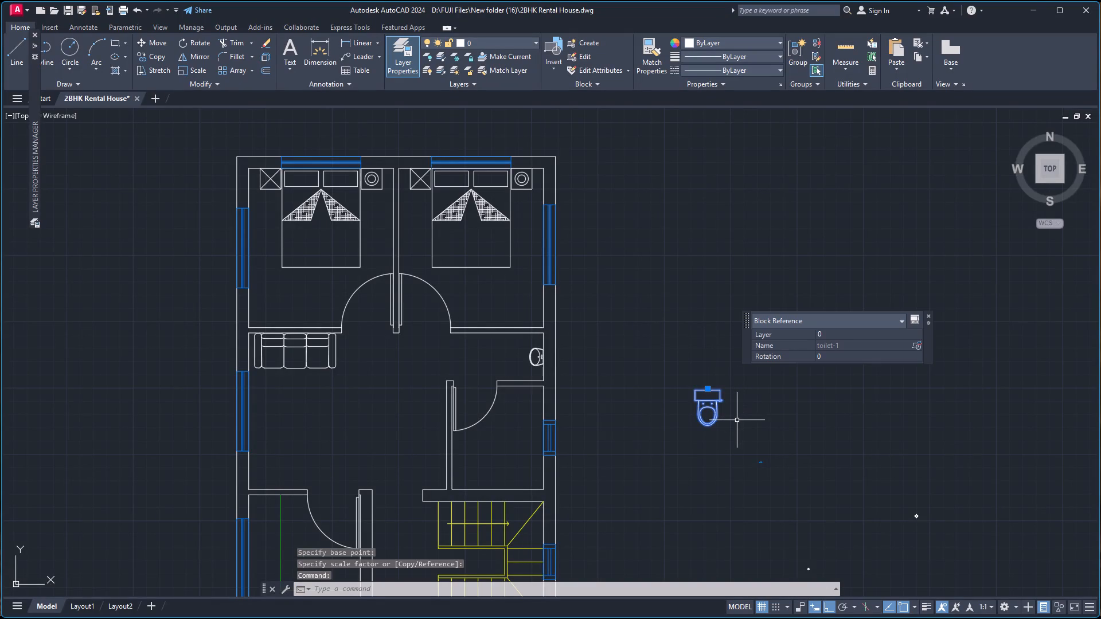
{"action": "type", "text": "mi"}
{"action": "key", "text": "BackSpace"}
{"action": "key", "text": "BackSpace"}
{"action": "key", "text": "BackSpace"}
{"action": "key", "text": "r"}
{"action": "key", "text": "o"}
{"action": "key", "text": "Return"}
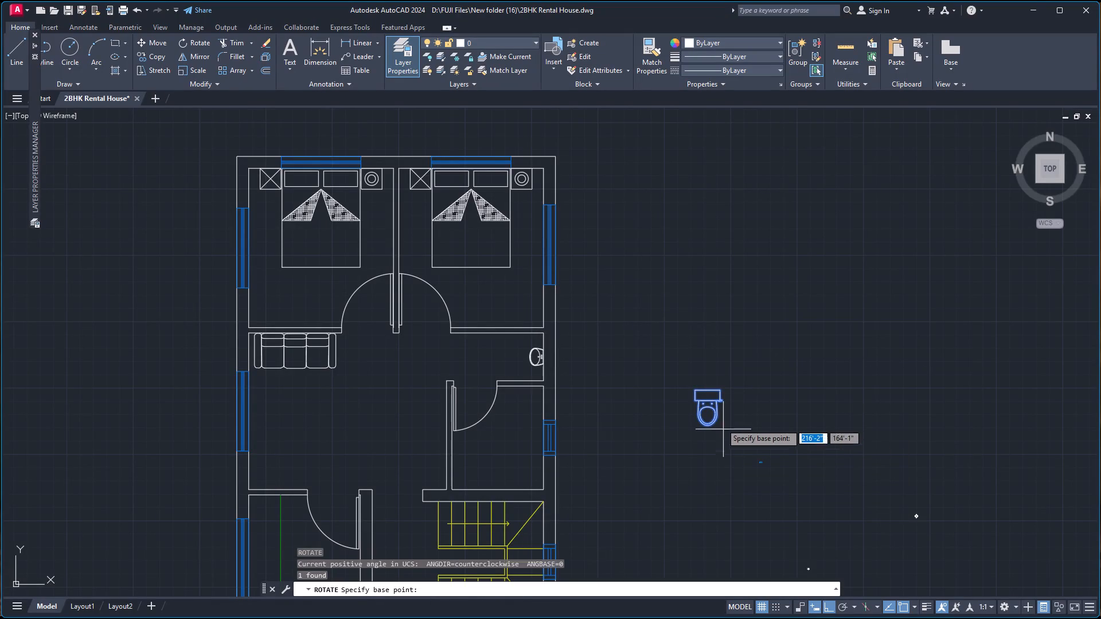
{"action": "left_click", "coordinate": [709, 391]}
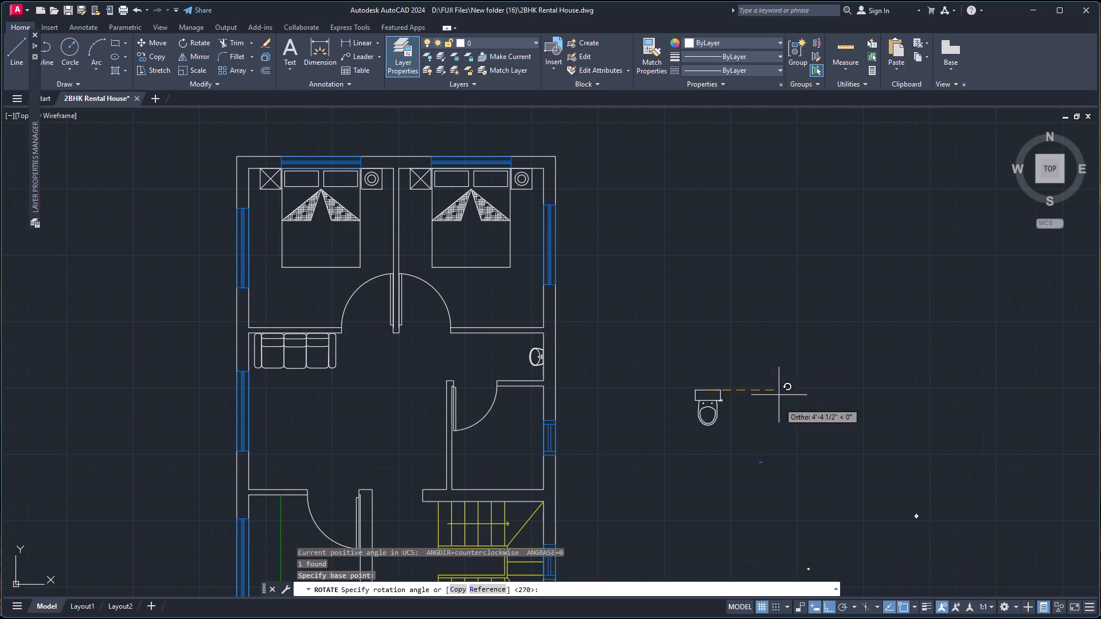
{"action": "left_click", "coordinate": [511, 461]}
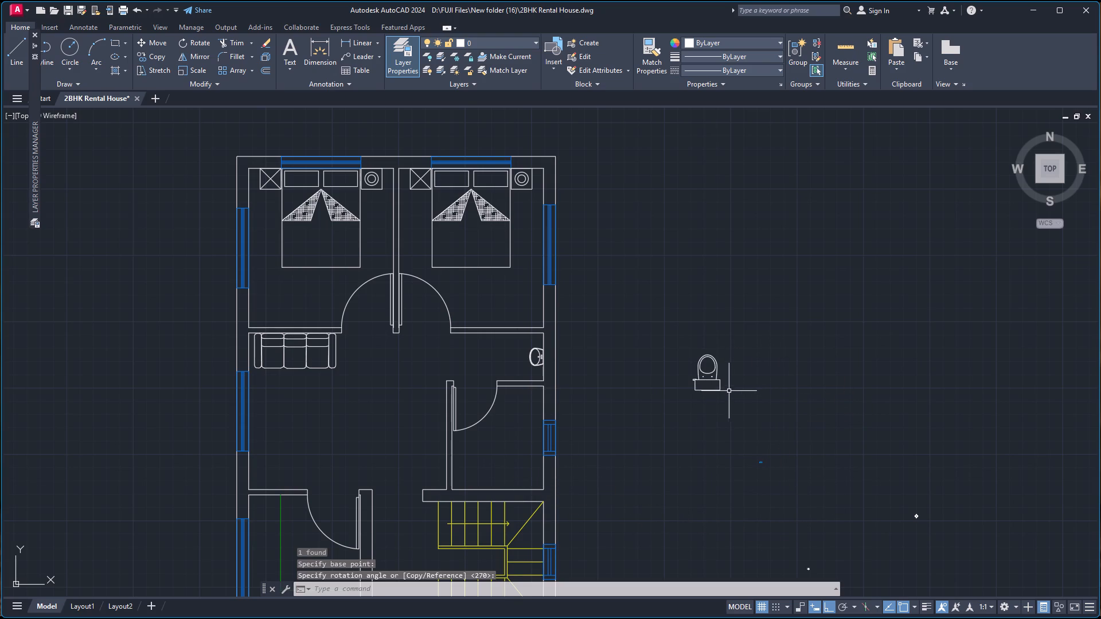
Move the toilet block by its back midpoint into the bathroom, against the wall shared with the staircase.
{"action": "left_click", "coordinate": [706, 390]}
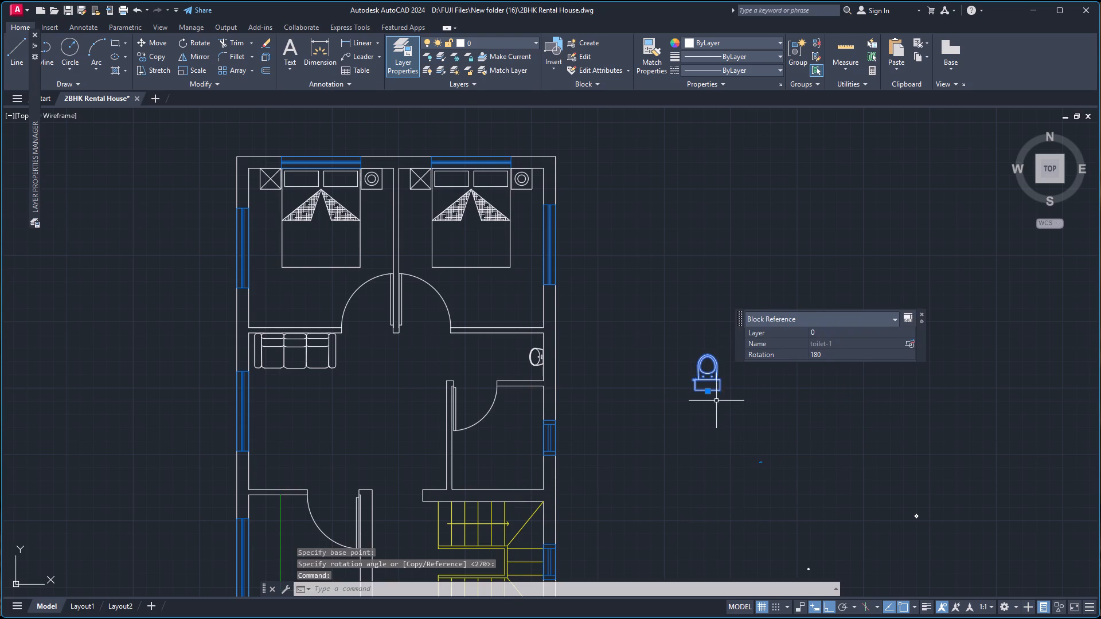
{"action": "left_click", "coordinate": [710, 390]}
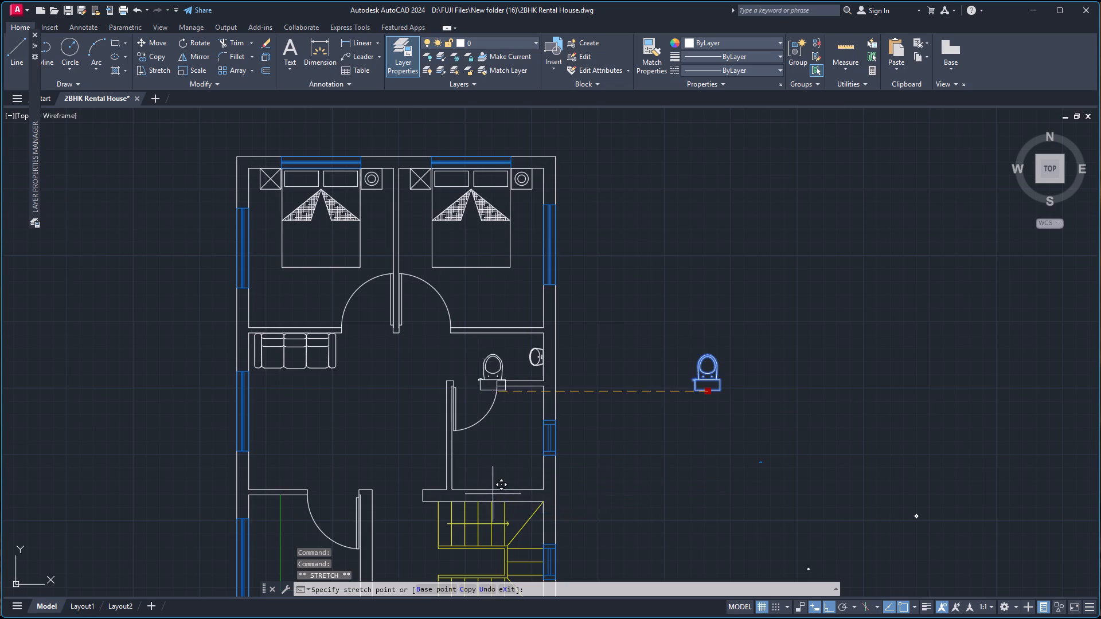
{"action": "left_click", "coordinate": [500, 489]}
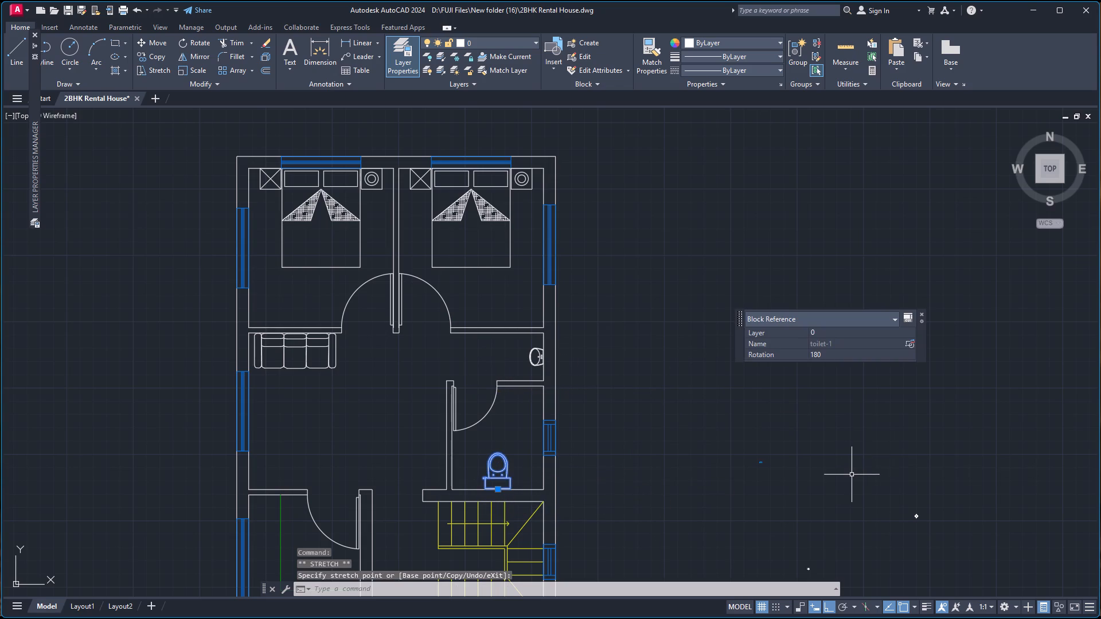
{"action": "key", "text": "Escape"}
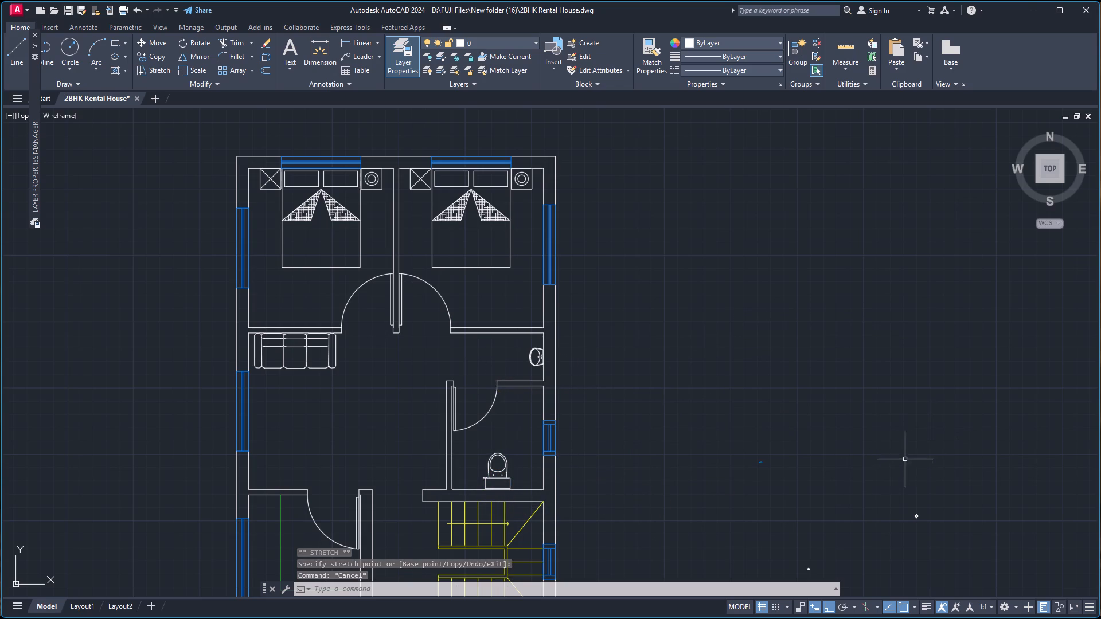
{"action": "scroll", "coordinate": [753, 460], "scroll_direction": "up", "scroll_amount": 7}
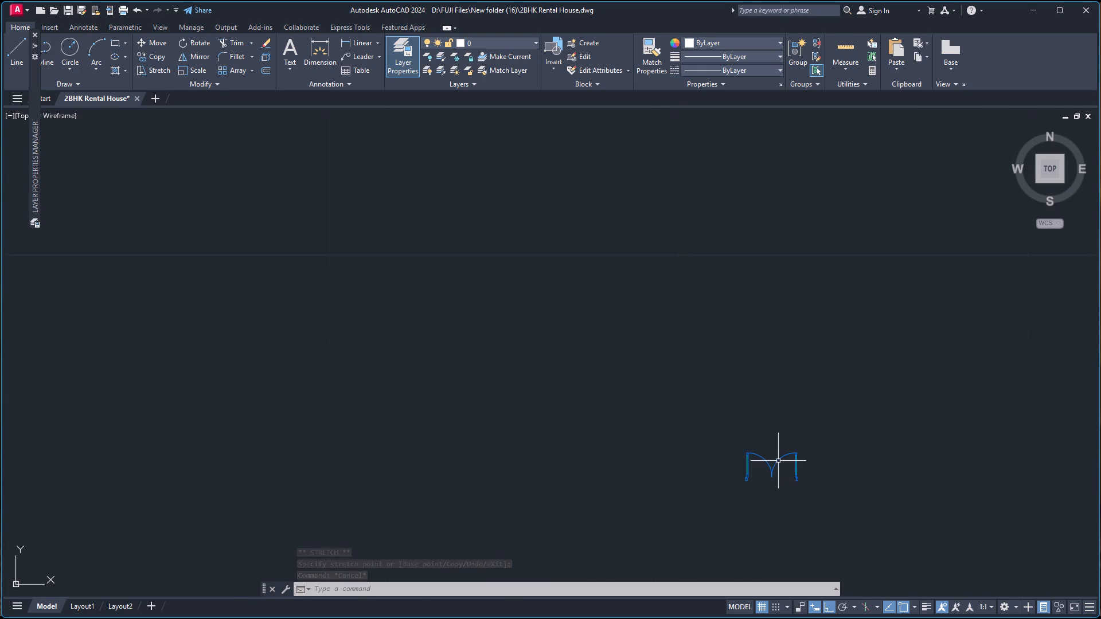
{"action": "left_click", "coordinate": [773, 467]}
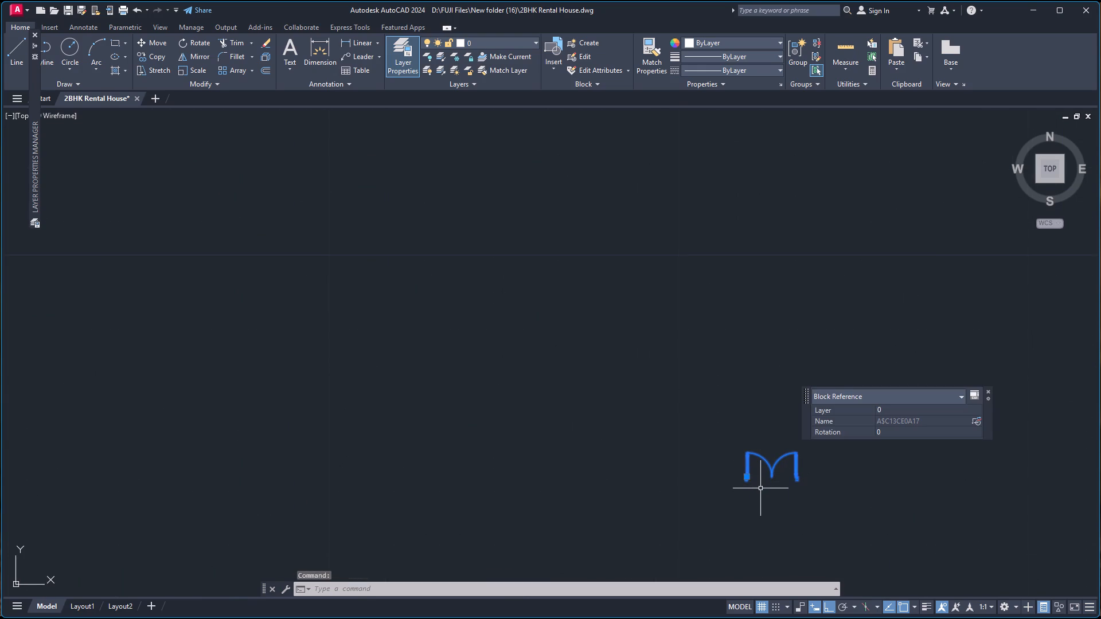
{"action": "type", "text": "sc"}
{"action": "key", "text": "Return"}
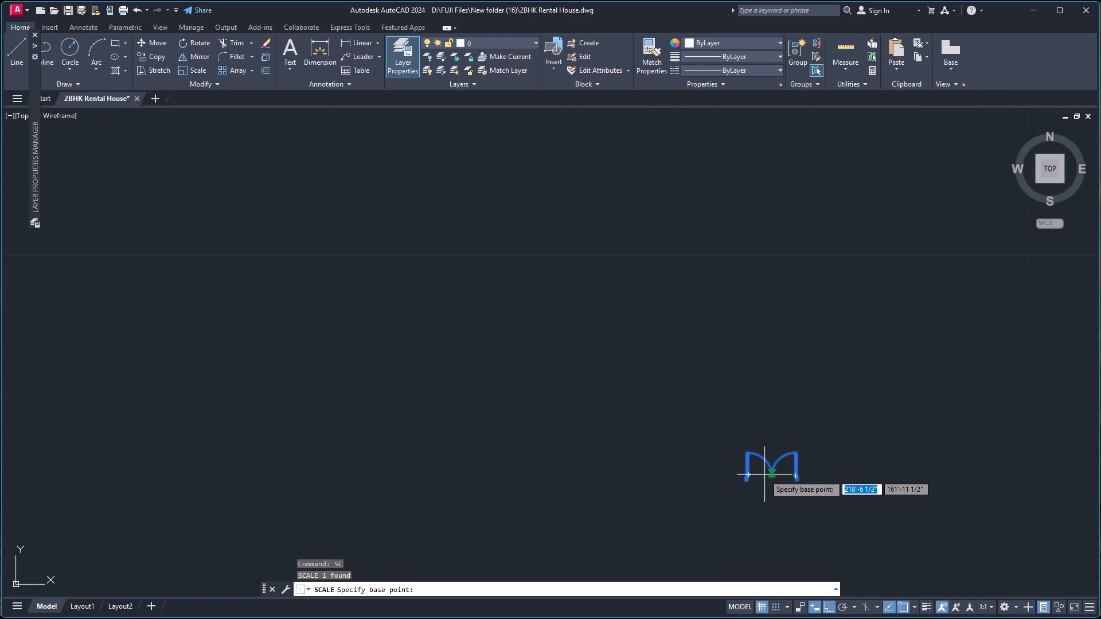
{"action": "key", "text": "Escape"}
Align the double-door block's two outer bottom frame corners with the outer wall corners of the entrance opening, scaling it to the alignment points.
{"action": "scroll", "coordinate": [764, 467], "scroll_direction": "up", "scroll_amount": 5}
{"action": "scroll", "coordinate": [692, 498], "scroll_direction": "down", "scroll_amount": 2}
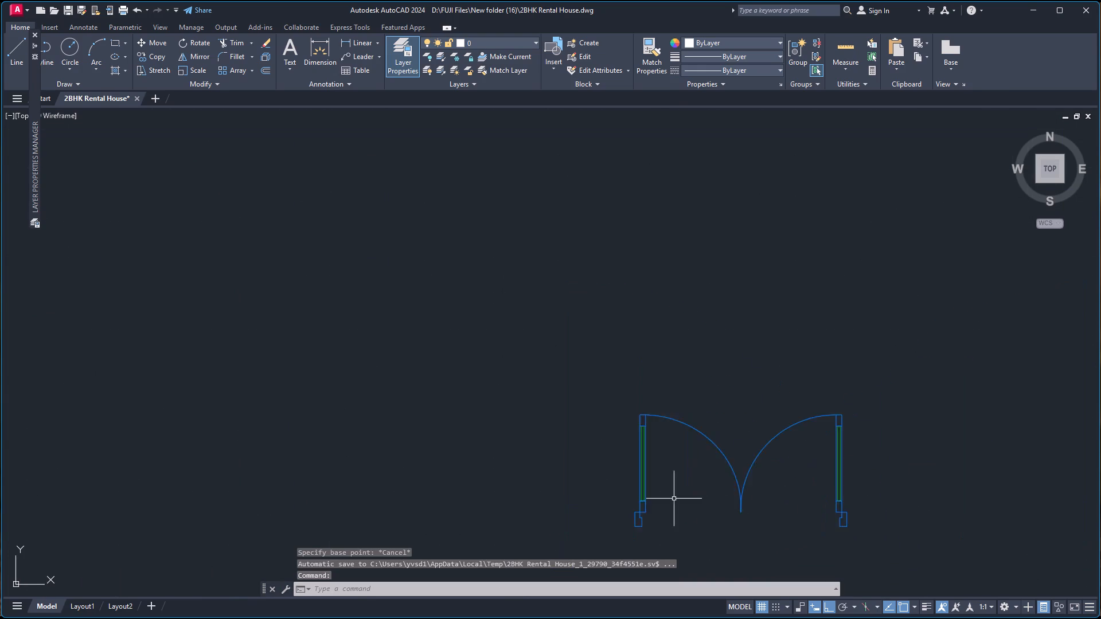
{"action": "scroll", "coordinate": [672, 499], "scroll_direction": "down", "scroll_amount": 2}
{"action": "scroll", "coordinate": [655, 522], "scroll_direction": "up", "scroll_amount": 5}
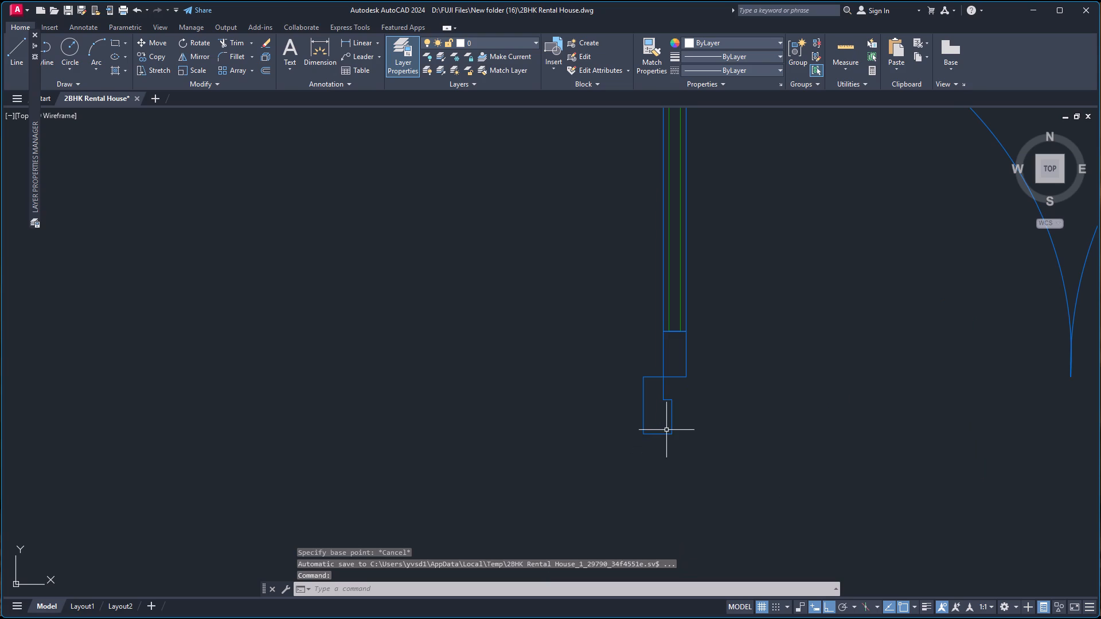
{"action": "left_click", "coordinate": [666, 433]}
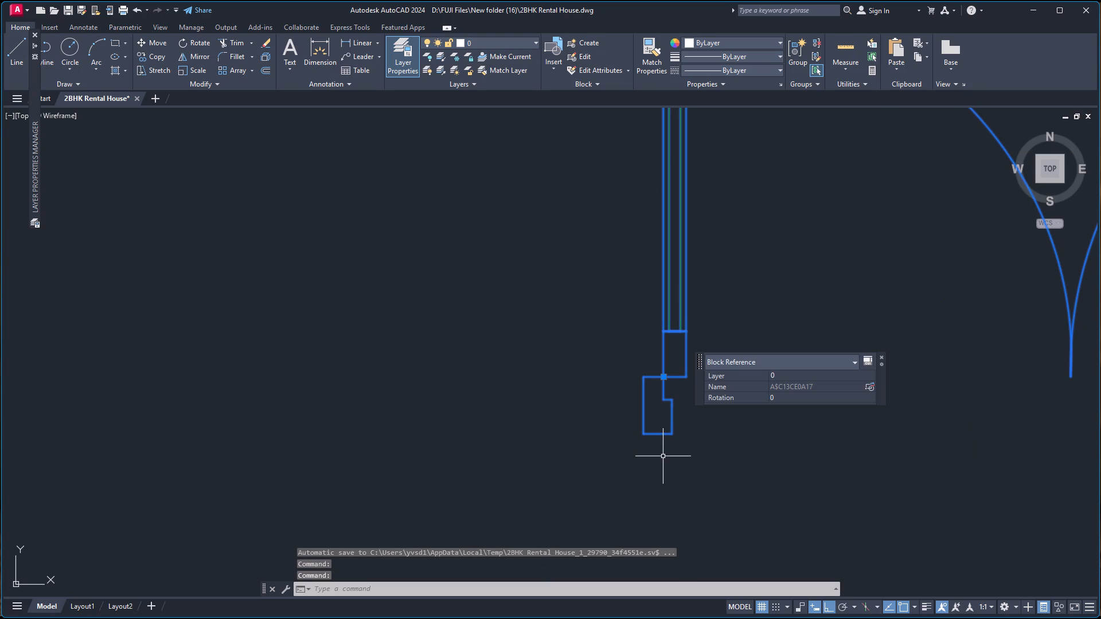
{"action": "key", "text": "a"}
{"action": "key", "text": "l"}
{"action": "key", "text": "Return"}
{"action": "scroll", "coordinate": [656, 452], "scroll_direction": "up", "scroll_amount": 3}
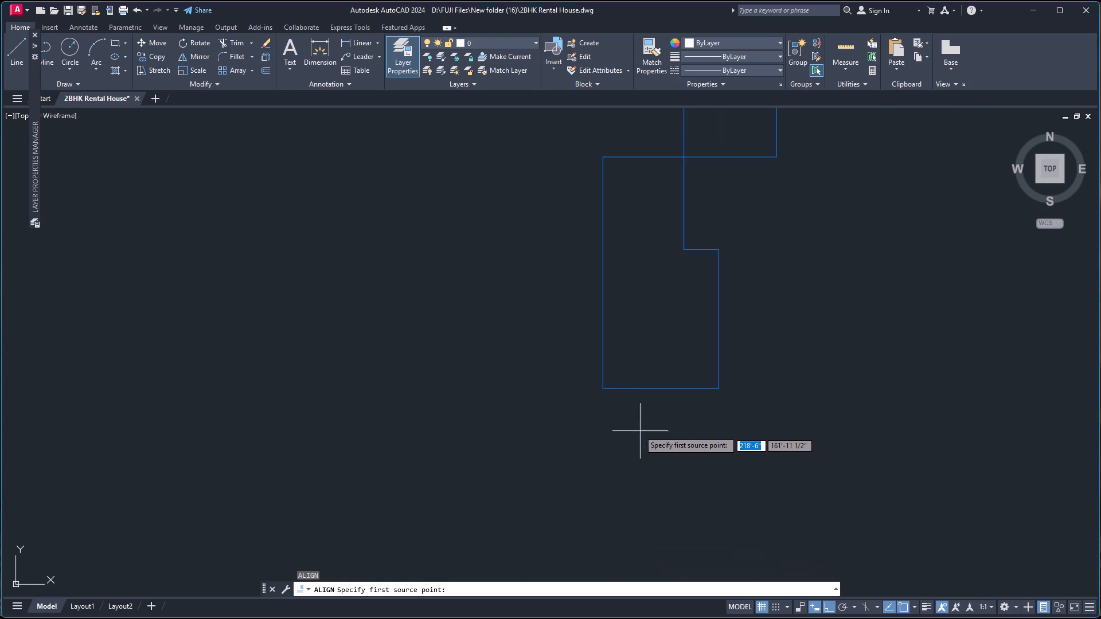
{"action": "left_click", "coordinate": [603, 387]}
{"action": "scroll", "coordinate": [510, 425], "scroll_direction": "down", "scroll_amount": 6}
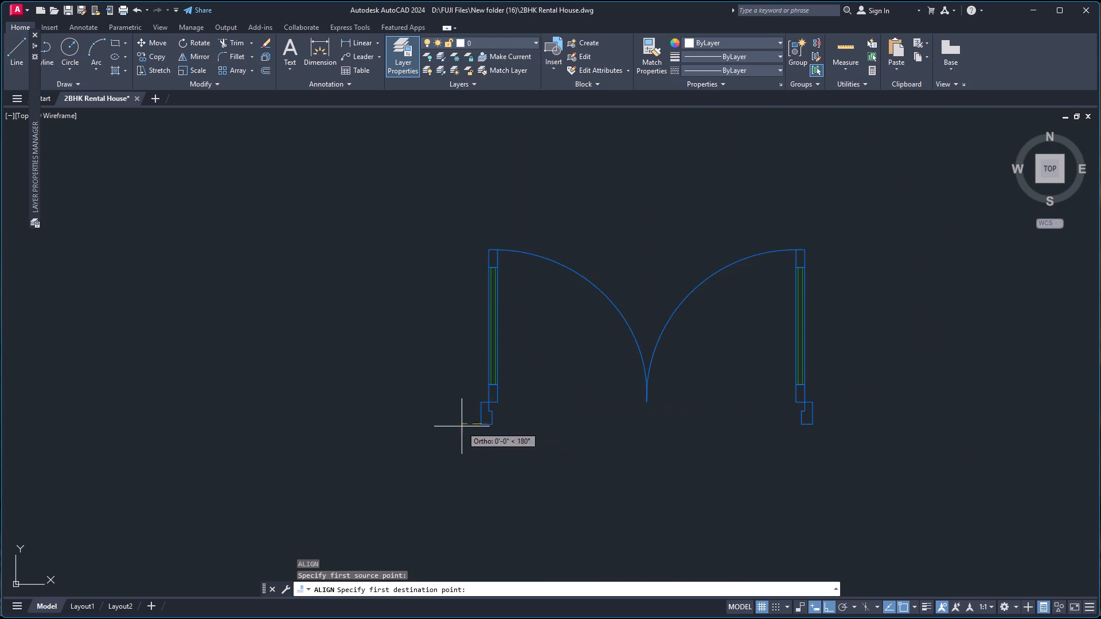
{"action": "scroll", "coordinate": [461, 425], "scroll_direction": "down", "scroll_amount": 6}
{"action": "scroll", "coordinate": [345, 467], "scroll_direction": "down", "scroll_amount": 5}
{"action": "scroll", "coordinate": [204, 507], "scroll_direction": "down", "scroll_amount": 8}
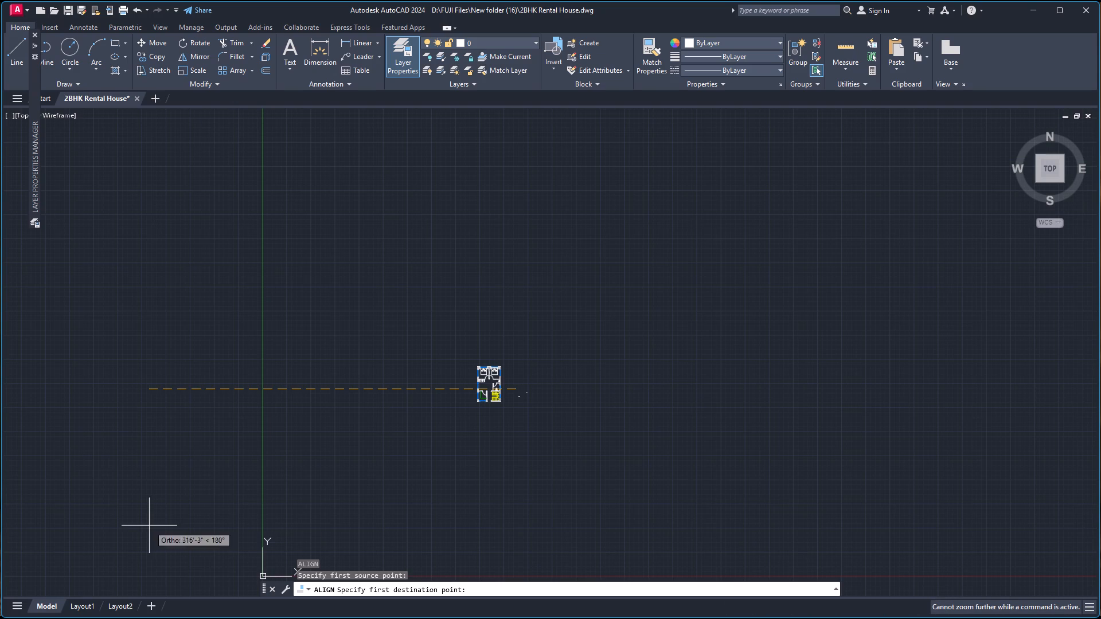
{"action": "scroll", "coordinate": [497, 398], "scroll_direction": "up", "scroll_amount": 4}
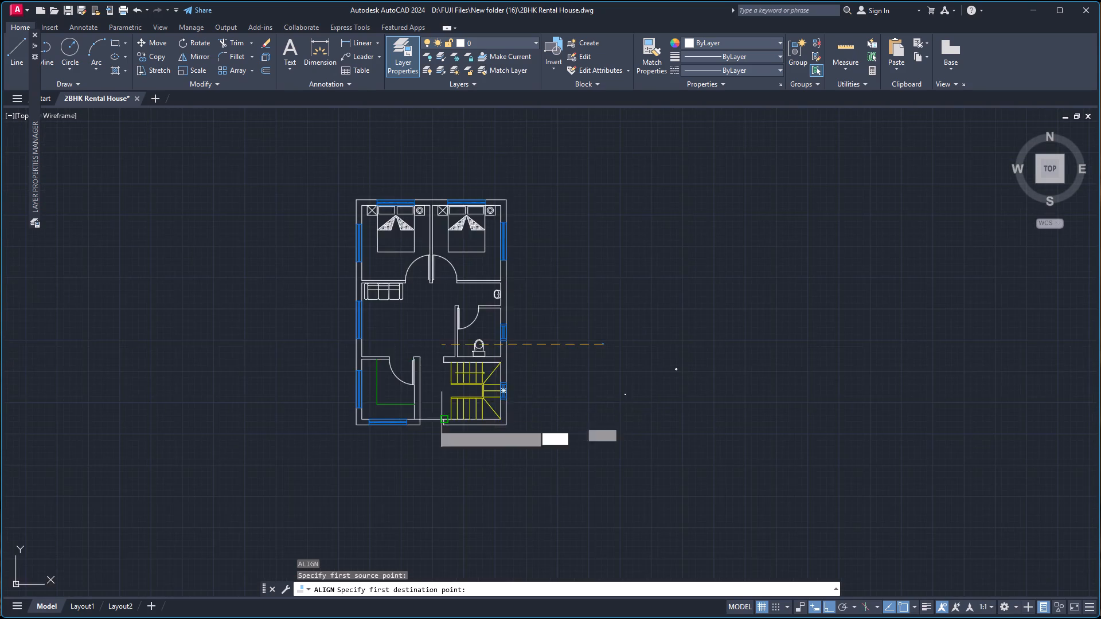
{"action": "scroll", "coordinate": [417, 432], "scroll_direction": "up", "scroll_amount": 4}
{"action": "left_click", "coordinate": [420, 383]}
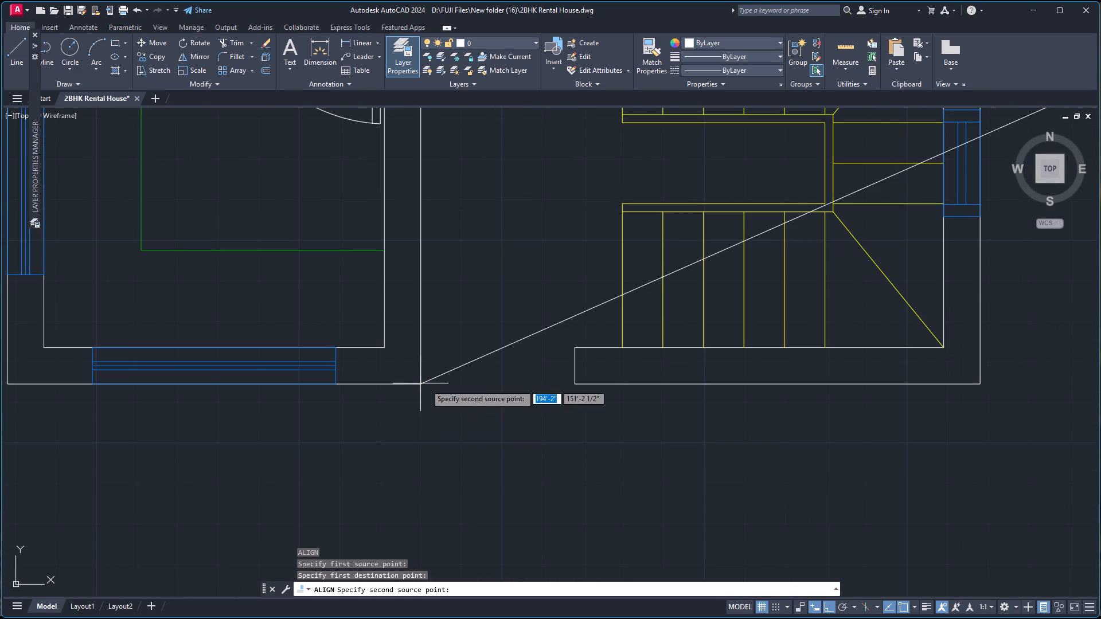
{"action": "scroll", "coordinate": [696, 394], "scroll_direction": "down", "scroll_amount": 5}
{"action": "scroll", "coordinate": [983, 318], "scroll_direction": "up", "scroll_amount": 6}
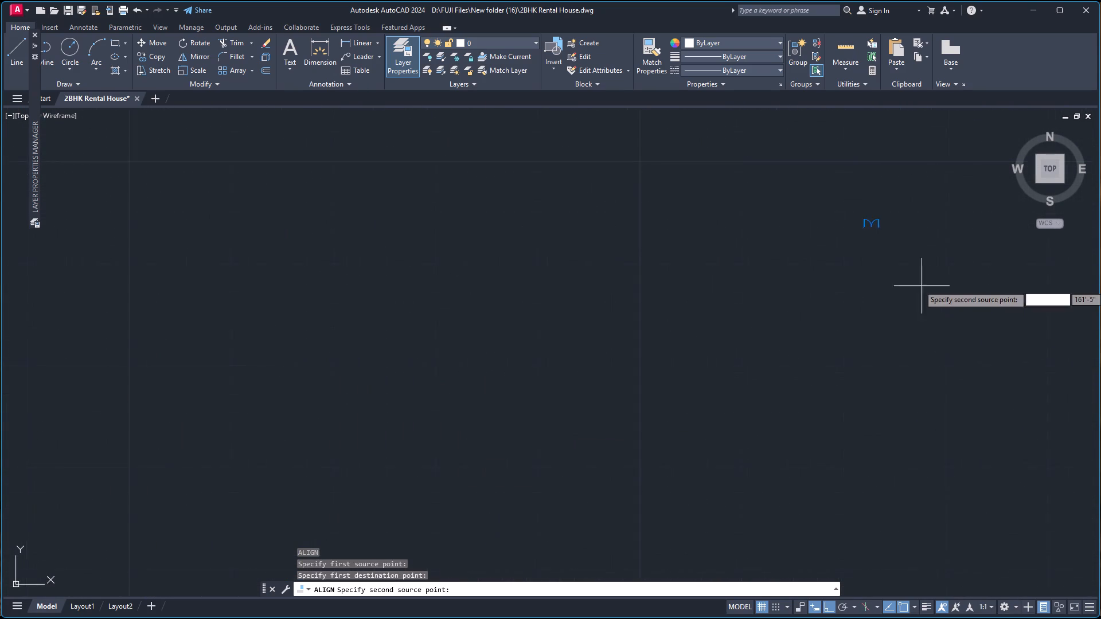
{"action": "scroll", "coordinate": [921, 280], "scroll_direction": "up", "scroll_amount": 2}
{"action": "scroll", "coordinate": [809, 170], "scroll_direction": "up", "scroll_amount": 2}
{"action": "scroll", "coordinate": [804, 142], "scroll_direction": "down", "scroll_amount": 3}
{"action": "scroll", "coordinate": [807, 131], "scroll_direction": "up", "scroll_amount": 4}
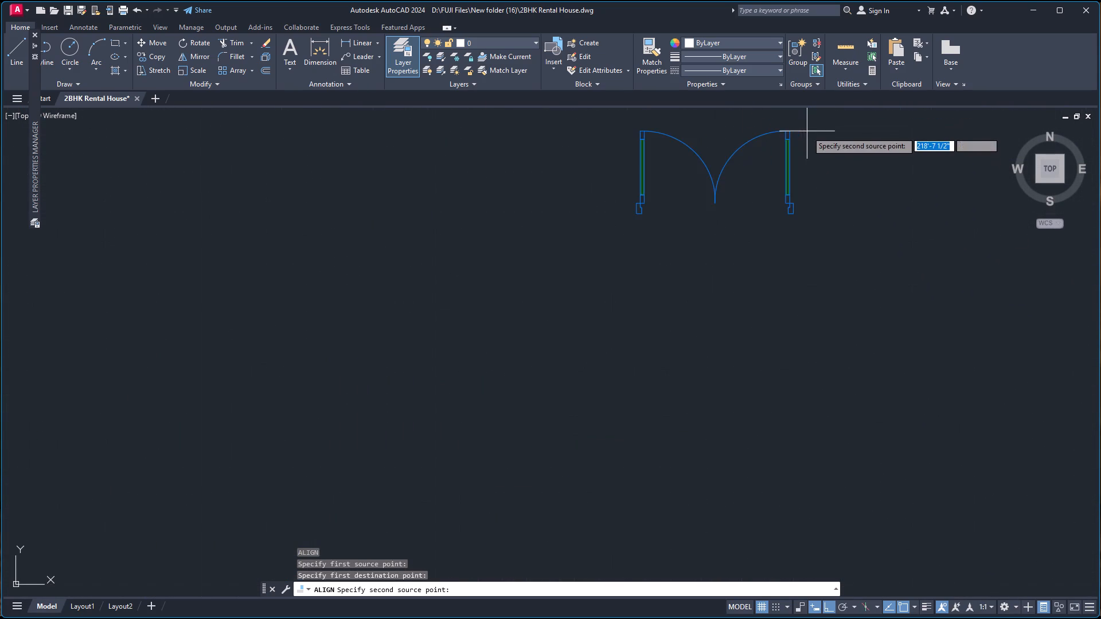
{"action": "scroll", "coordinate": [797, 163], "scroll_direction": "up", "scroll_amount": 5}
{"action": "scroll", "coordinate": [762, 428], "scroll_direction": "down", "scroll_amount": 3}
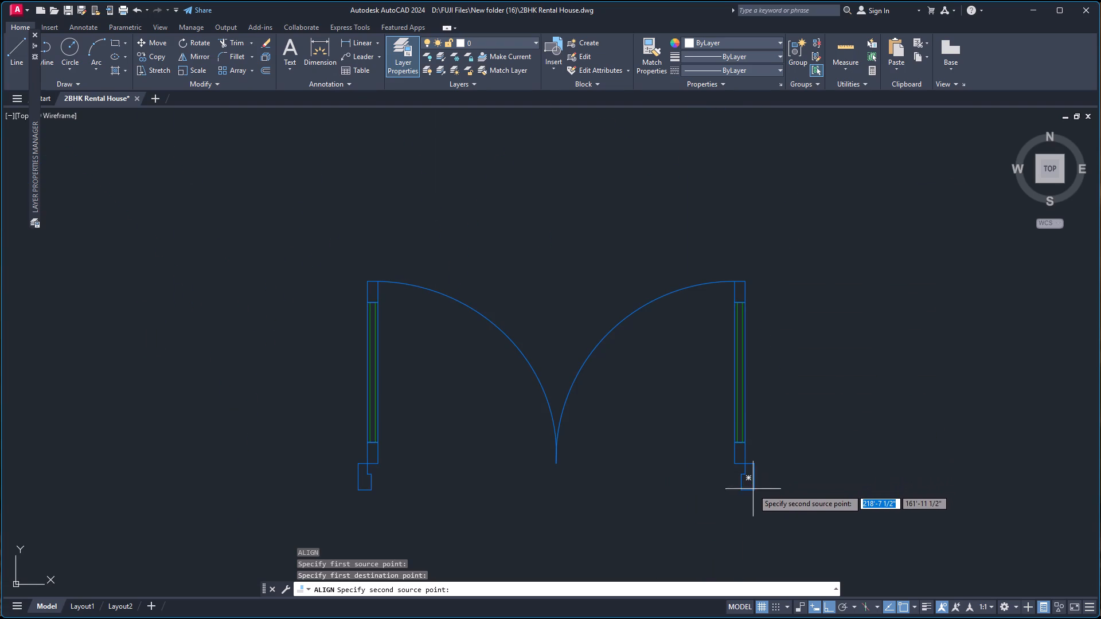
{"action": "left_click", "coordinate": [752, 489]}
{"action": "scroll", "coordinate": [585, 476], "scroll_direction": "down", "scroll_amount": 6}
{"action": "scroll", "coordinate": [494, 476], "scroll_direction": "down", "scroll_amount": 7}
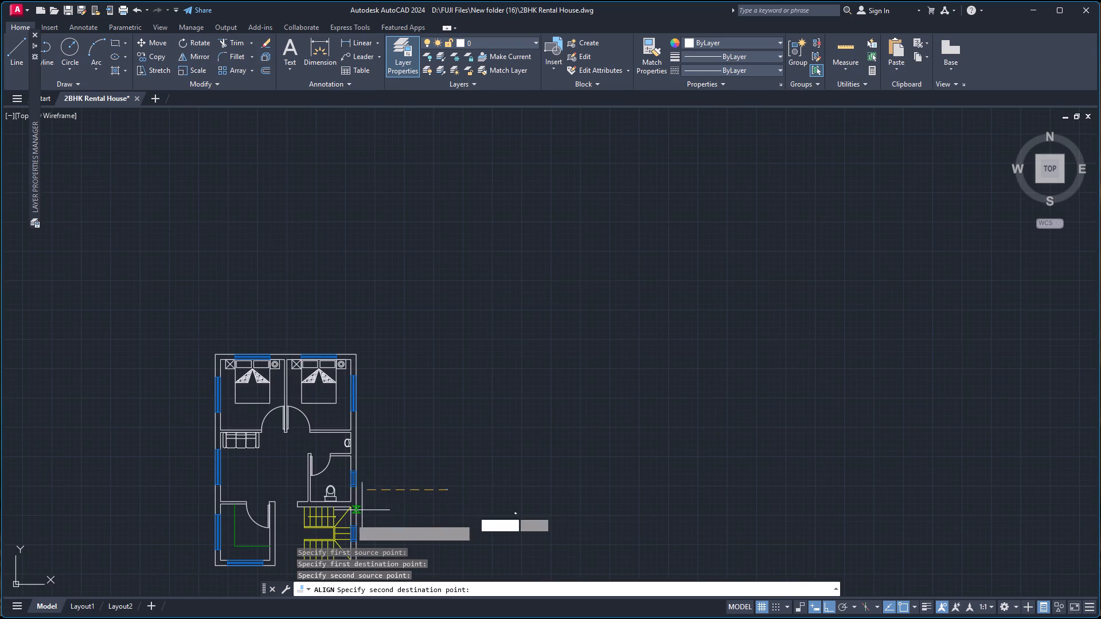
{"action": "scroll", "coordinate": [345, 521], "scroll_direction": "down", "scroll_amount": 4}
{"action": "scroll", "coordinate": [331, 534], "scroll_direction": "up", "scroll_amount": 6}
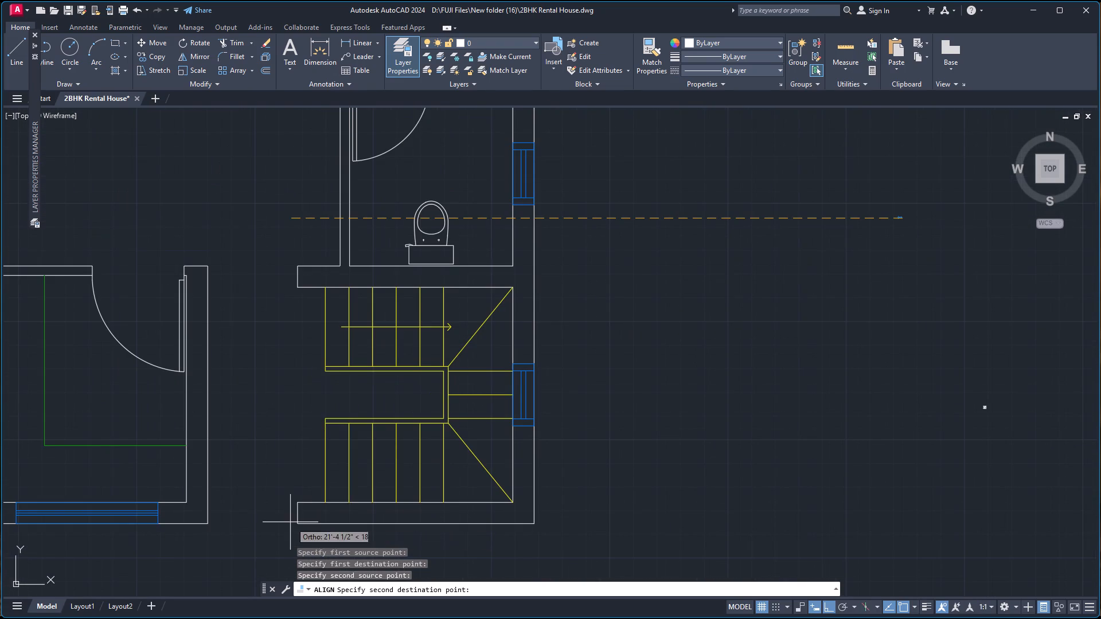
{"action": "left_click", "coordinate": [295, 523]}
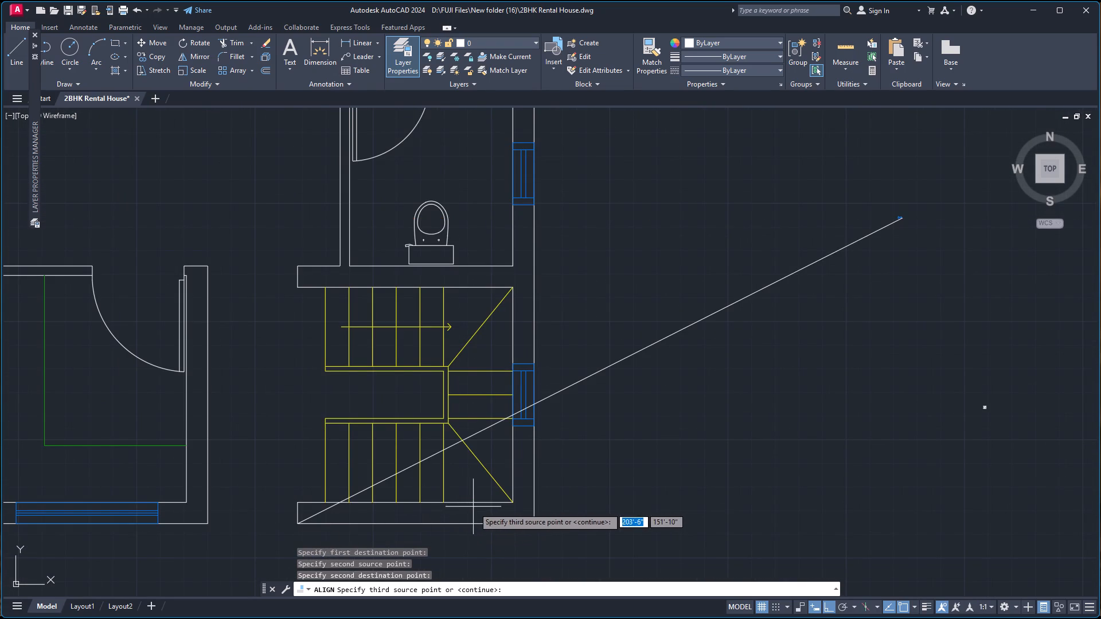
{"action": "key", "text": "Return"}
{"action": "left_click_drag", "start_coordinate": [518, 540], "coordinate": [503, 512]}
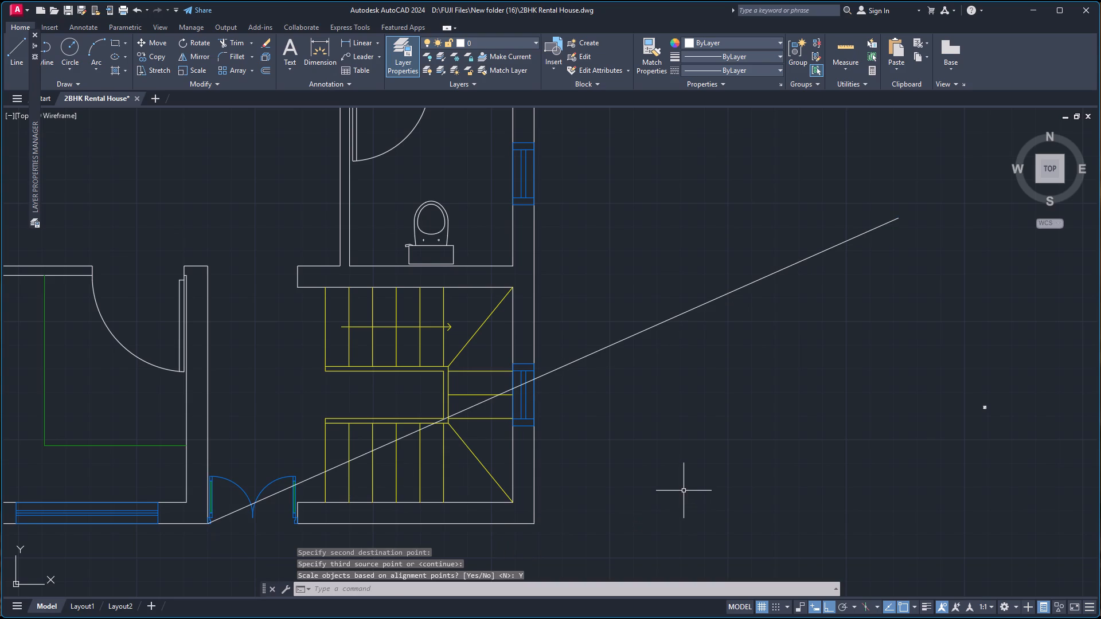
{"action": "left_click", "coordinate": [928, 377]}
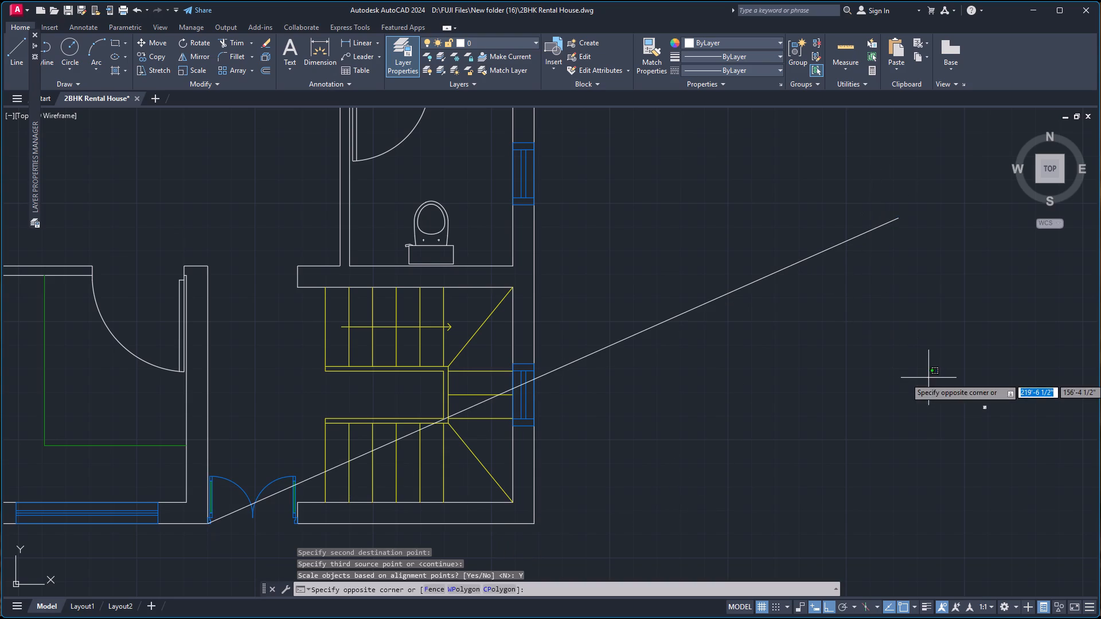
{"action": "left_click", "coordinate": [927, 378]}
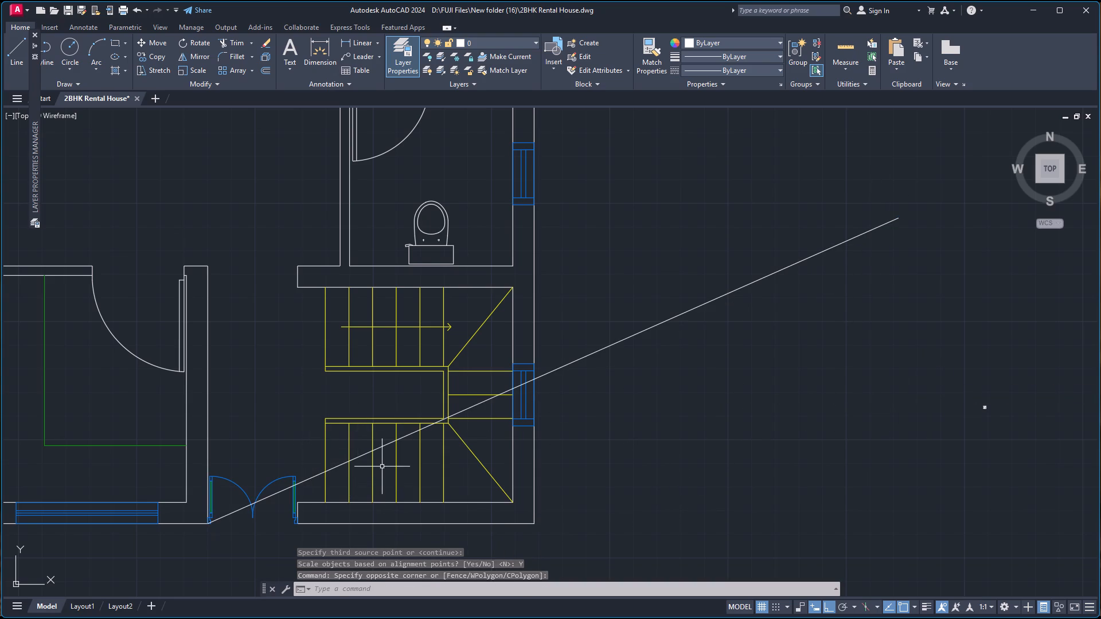
Move the entrance double-door block slightly inward along the opening's side walls, away from the outer wall face.
{"action": "scroll", "coordinate": [233, 522], "scroll_direction": "up", "scroll_amount": 3}
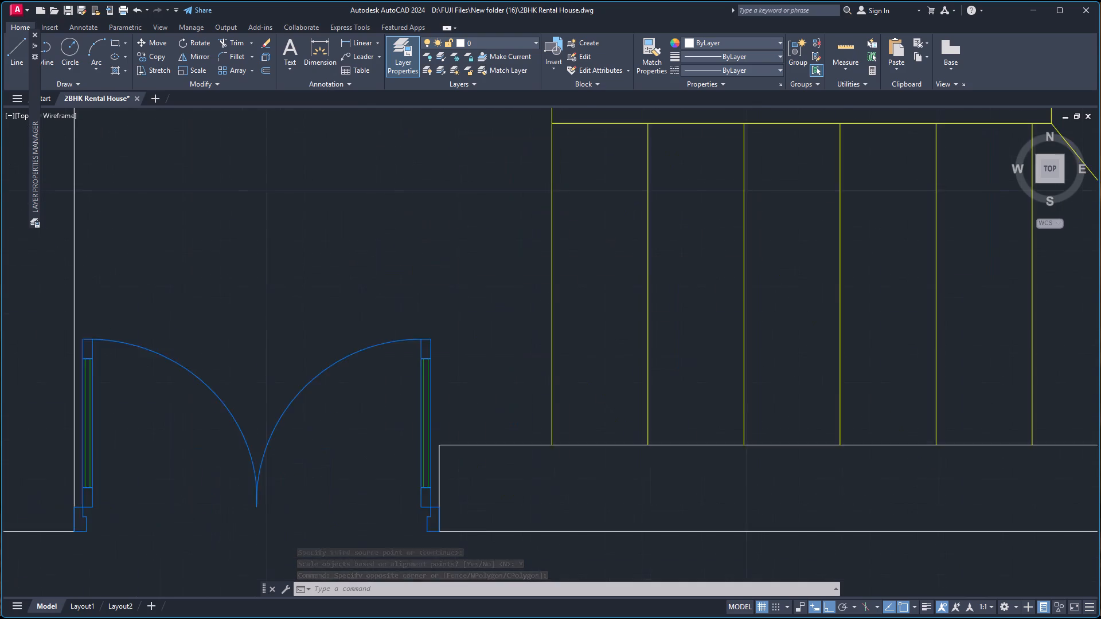
{"action": "scroll", "coordinate": [305, 520], "scroll_direction": "up", "scroll_amount": 2}
{"action": "scroll", "coordinate": [509, 535], "scroll_direction": "down", "scroll_amount": 3}
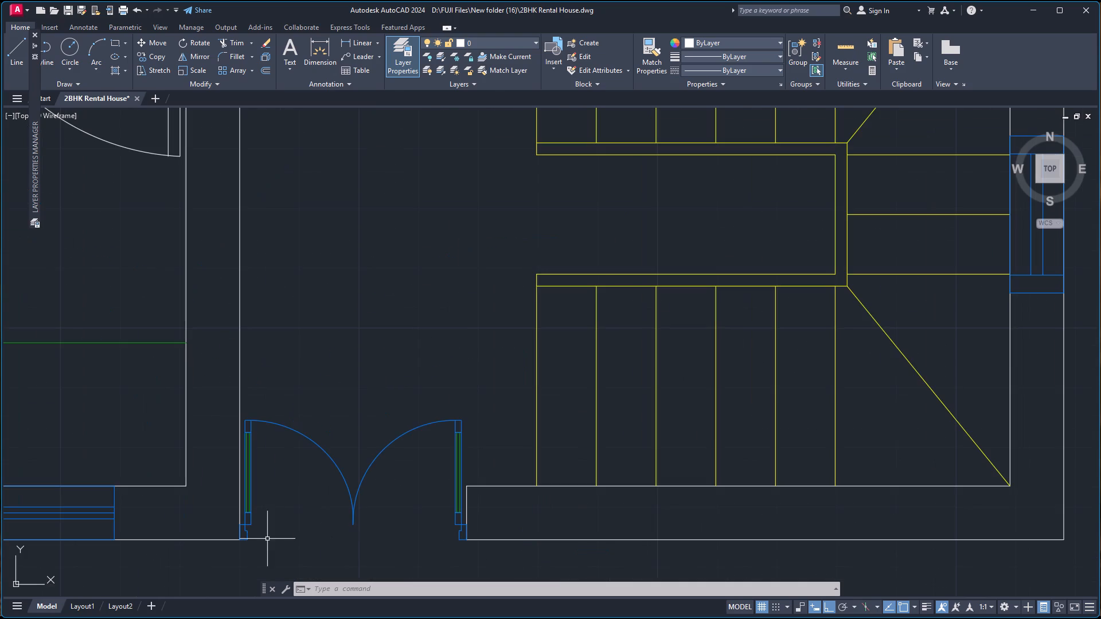
{"action": "scroll", "coordinate": [241, 540], "scroll_direction": "up", "scroll_amount": 5}
{"action": "scroll", "coordinate": [419, 546], "scroll_direction": "down", "scroll_amount": 2}
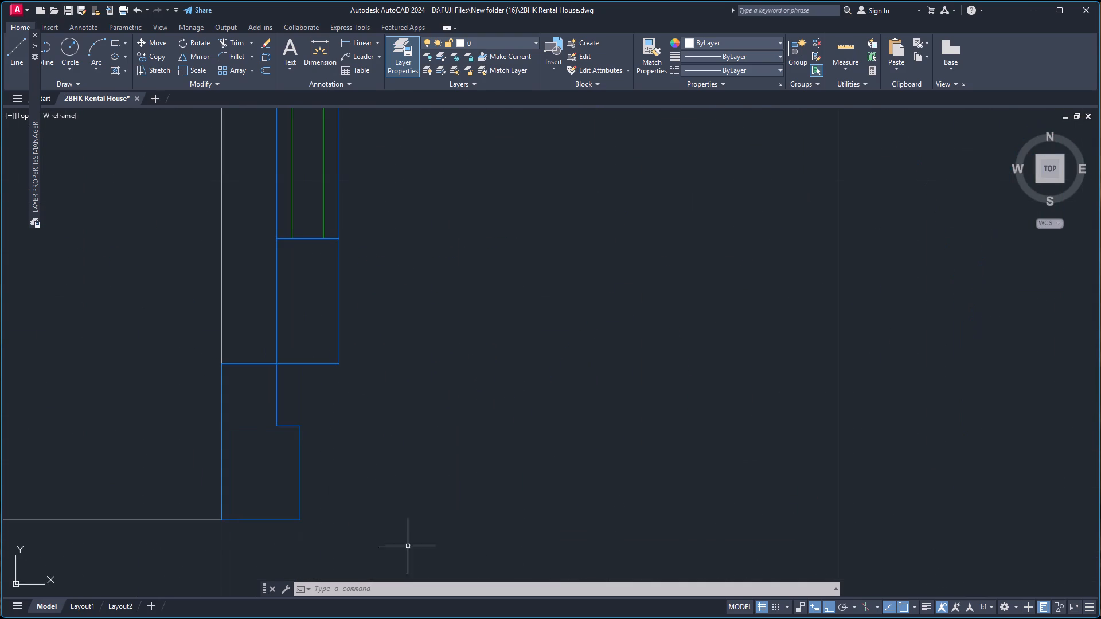
{"action": "scroll", "coordinate": [438, 546], "scroll_direction": "down", "scroll_amount": 3}
{"action": "scroll", "coordinate": [708, 518], "scroll_direction": "up", "scroll_amount": 5}
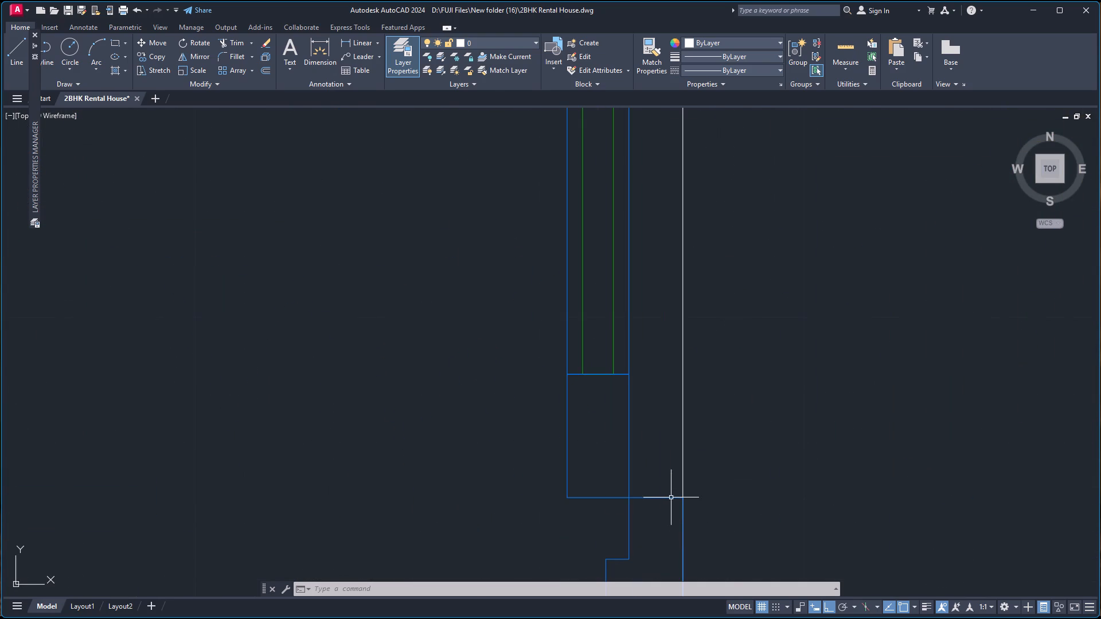
{"action": "left_click", "coordinate": [671, 497]}
{"action": "key", "text": "m"}
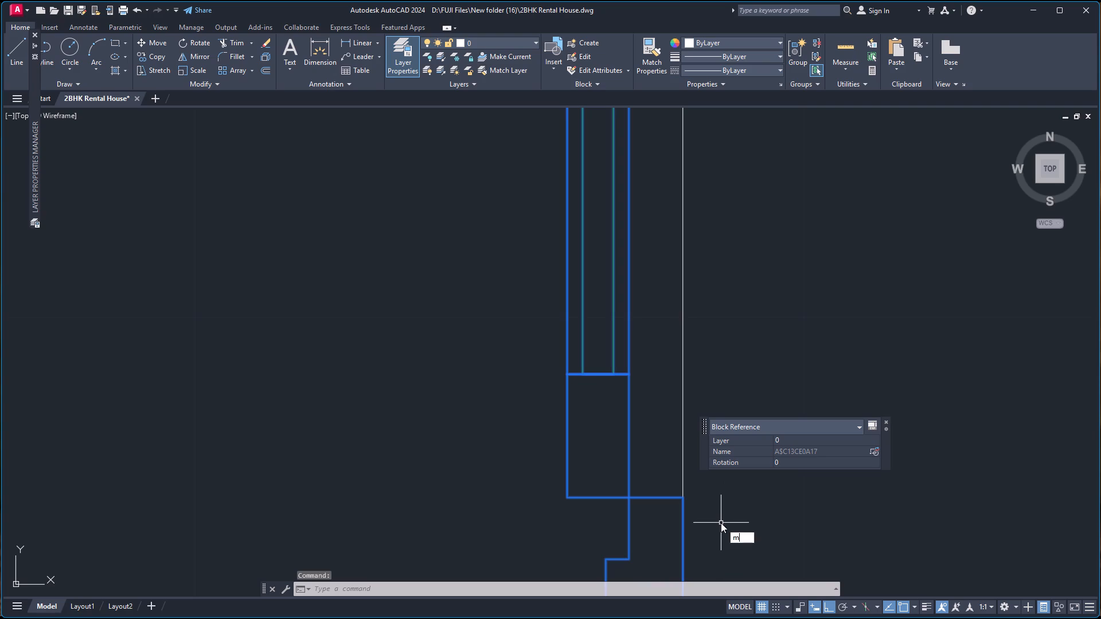
{"action": "key", "text": "Return"}
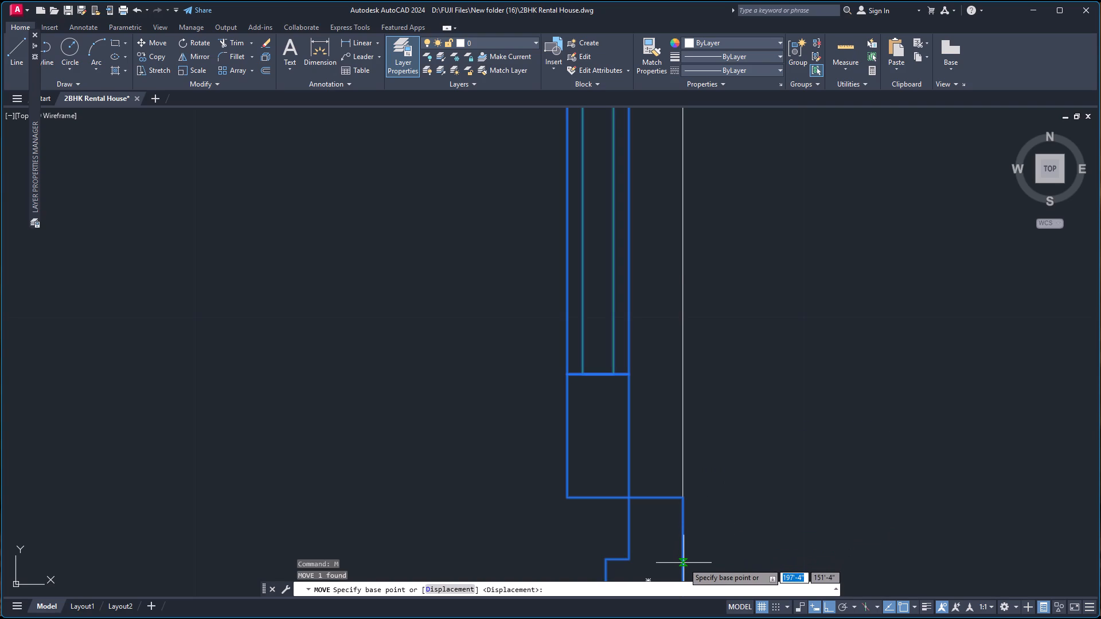
{"action": "scroll", "coordinate": [684, 562], "scroll_direction": "down", "scroll_amount": 4}
{"action": "scroll", "coordinate": [684, 561], "scroll_direction": "up", "scroll_amount": 4}
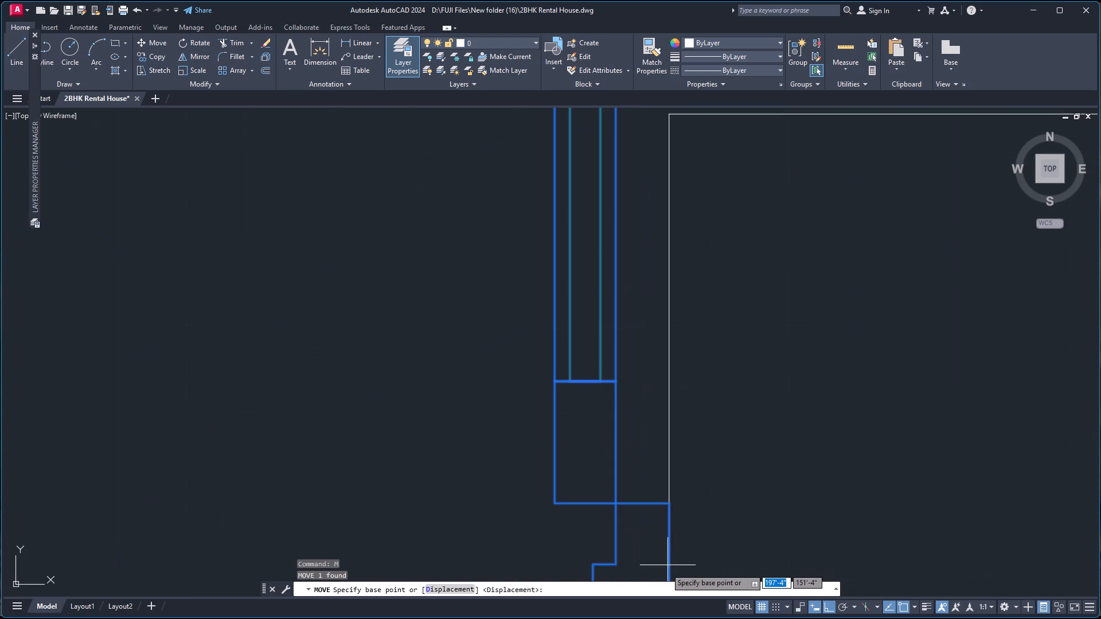
{"action": "left_click", "coordinate": [670, 570]}
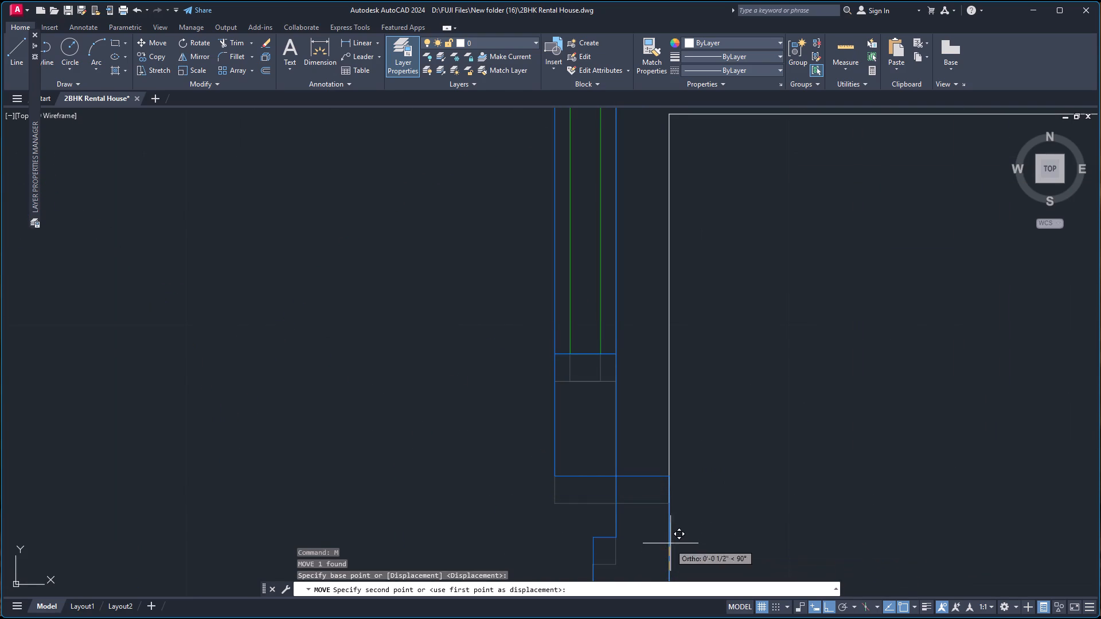
{"action": "left_click", "coordinate": [670, 503]}
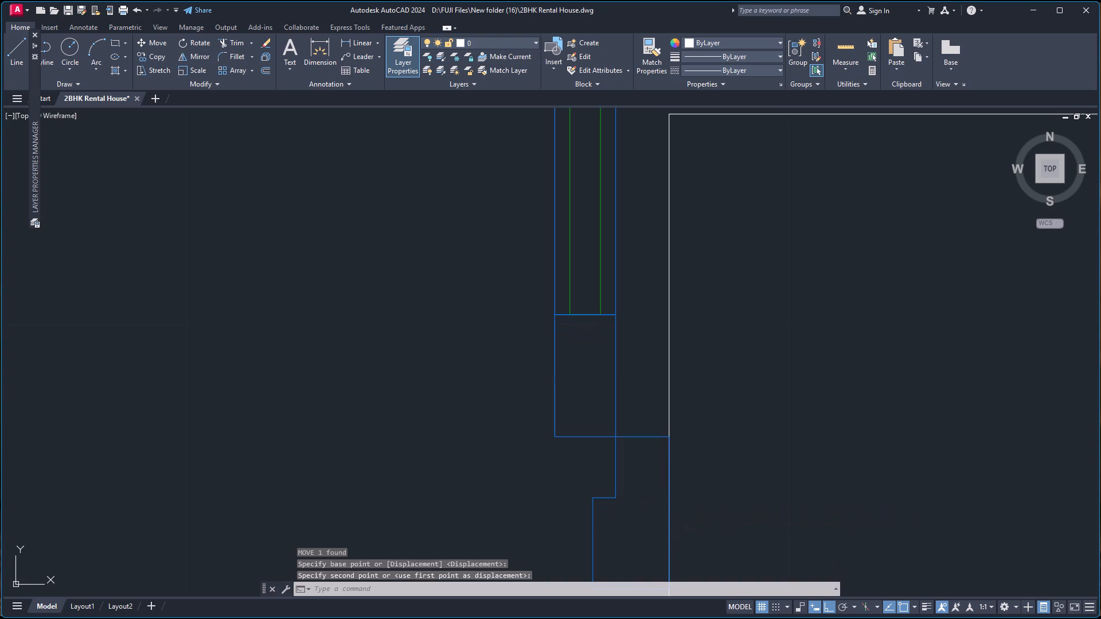
Scale the kitchen sink block about the midpoint of its tap-side edge with a scale distance of about 0'-10".
{"action": "scroll", "coordinate": [679, 510], "scroll_direction": "down", "scroll_amount": 4}
{"action": "scroll", "coordinate": [755, 523], "scroll_direction": "down", "scroll_amount": 4}
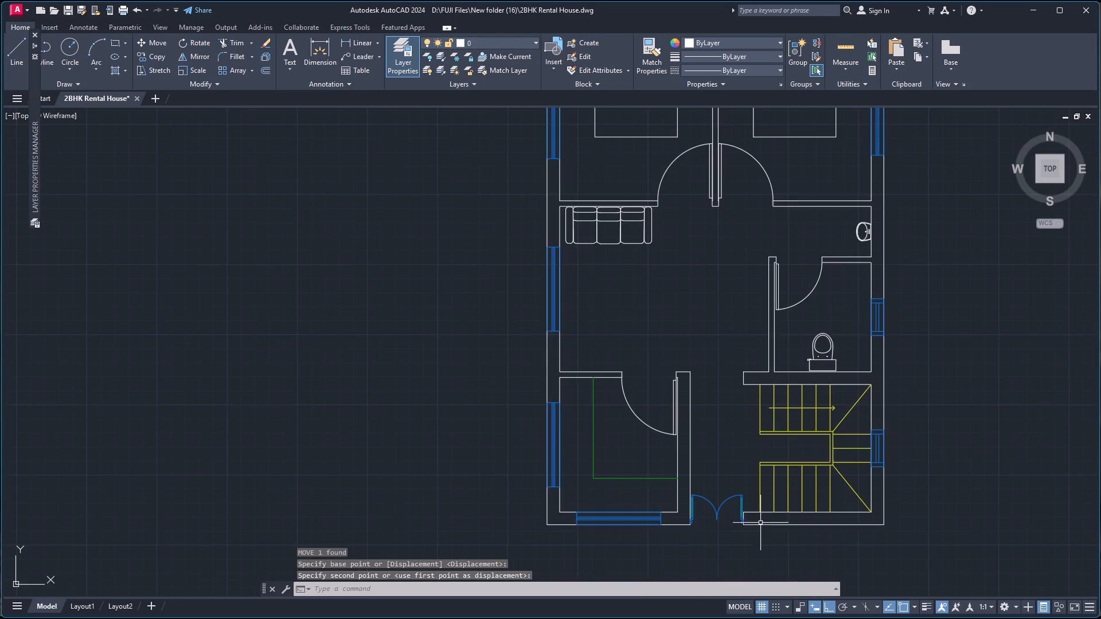
{"action": "scroll", "coordinate": [986, 524], "scroll_direction": "down", "scroll_amount": 3}
{"action": "scroll", "coordinate": [1047, 495], "scroll_direction": "up", "scroll_amount": 4}
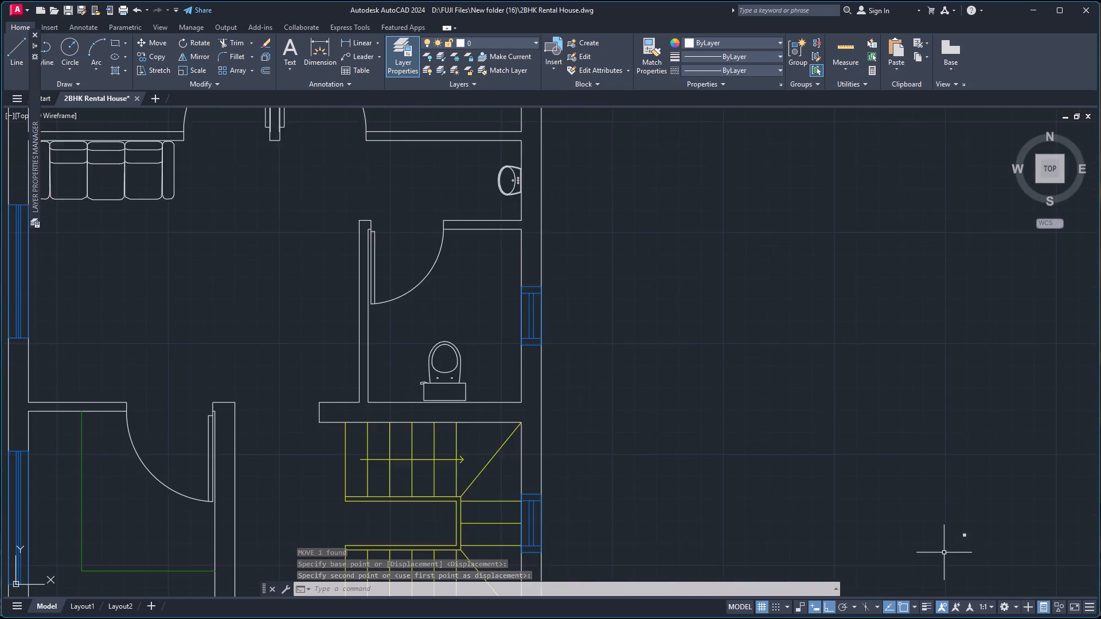
{"action": "scroll", "coordinate": [958, 558], "scroll_direction": "up", "scroll_amount": 6}
{"action": "scroll", "coordinate": [732, 360], "scroll_direction": "up", "scroll_amount": 3}
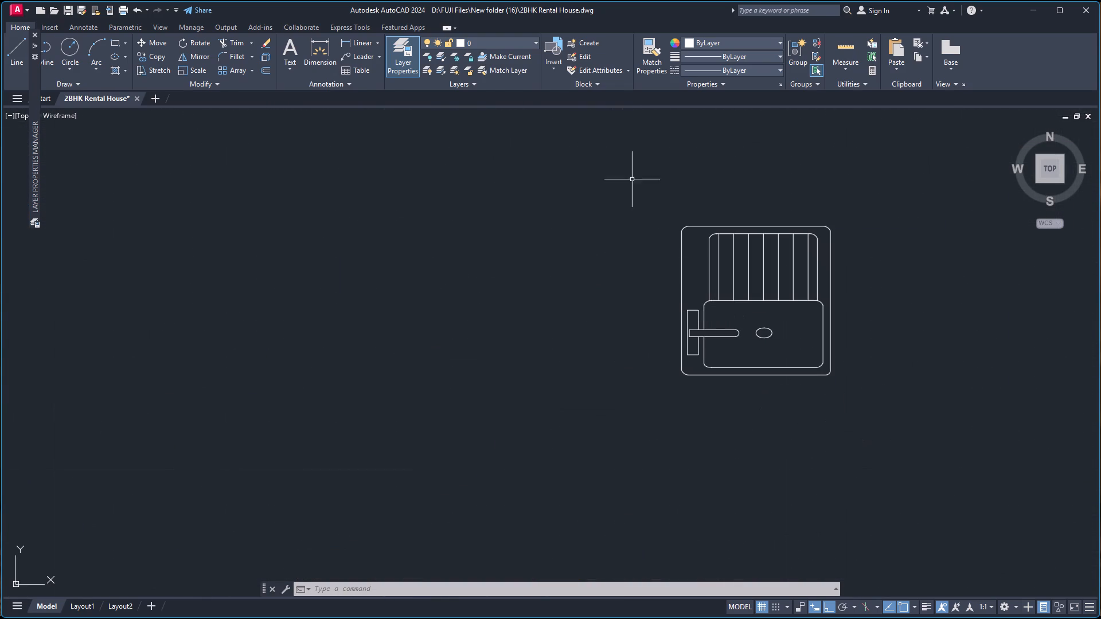
{"action": "left_click", "coordinate": [643, 186]}
{"action": "left_click", "coordinate": [889, 446]}
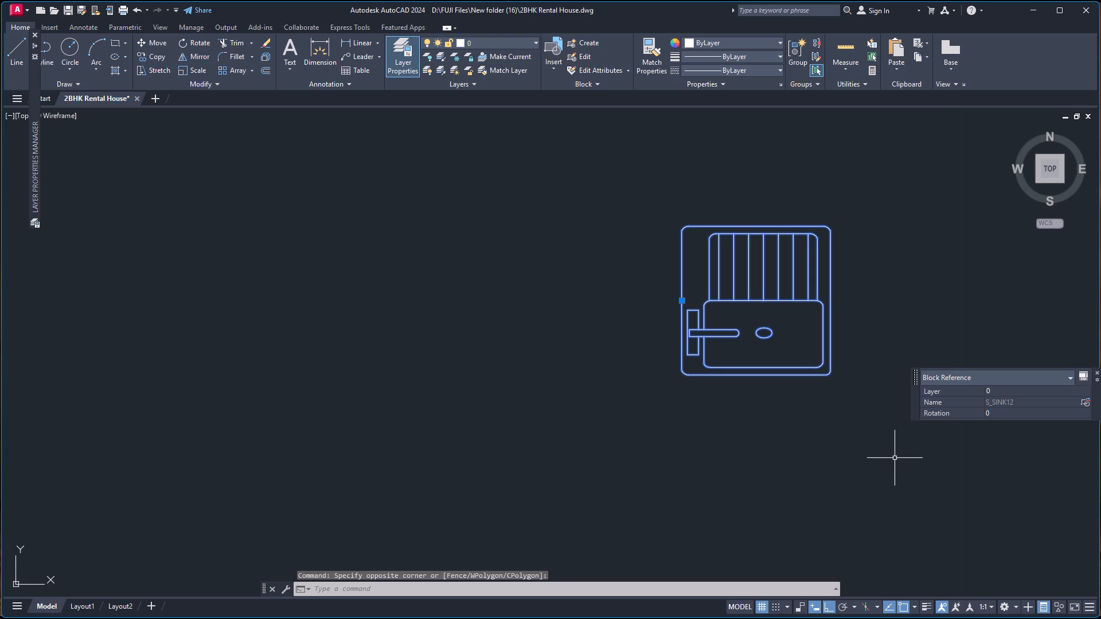
{"action": "type", "text": "sc"}
{"action": "key", "text": "Return"}
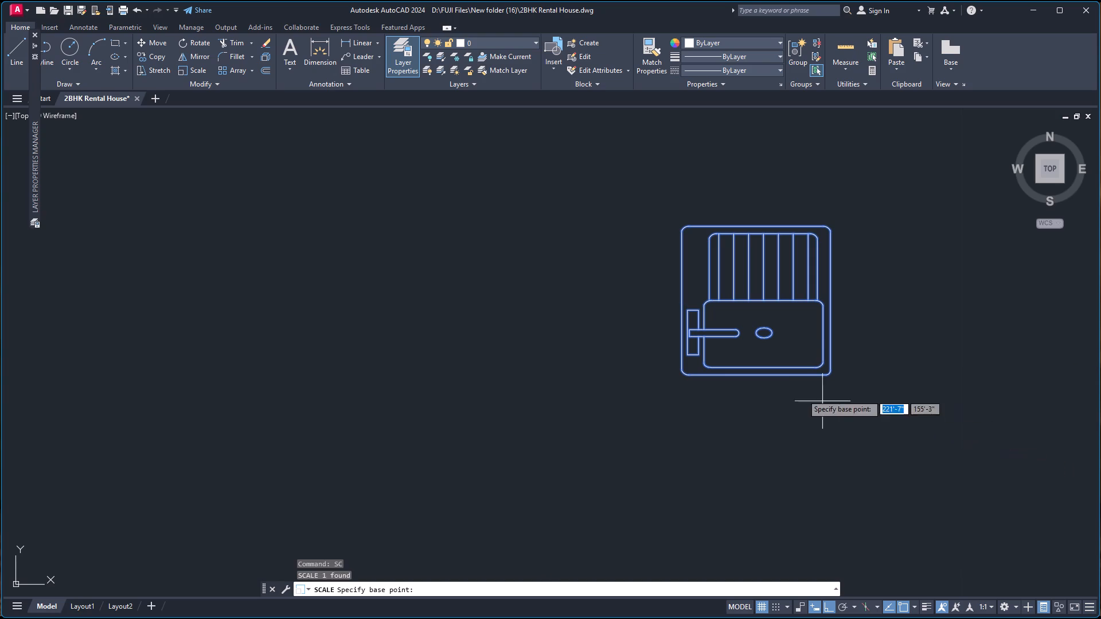
{"action": "left_click", "coordinate": [683, 301]}
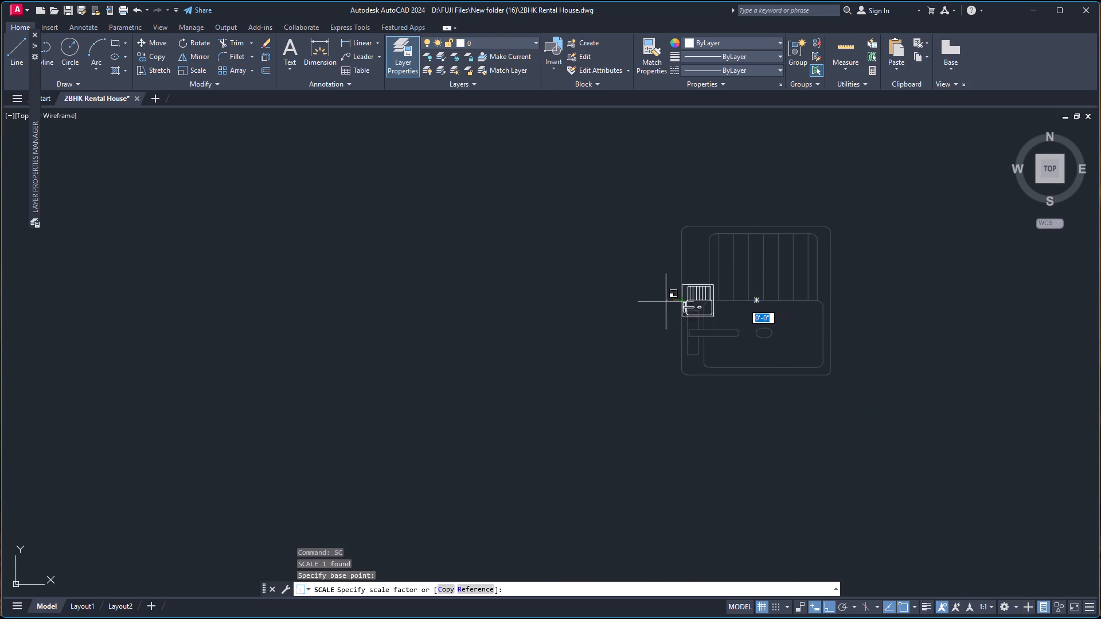
{"action": "scroll", "coordinate": [618, 331], "scroll_direction": "down", "scroll_amount": 11}
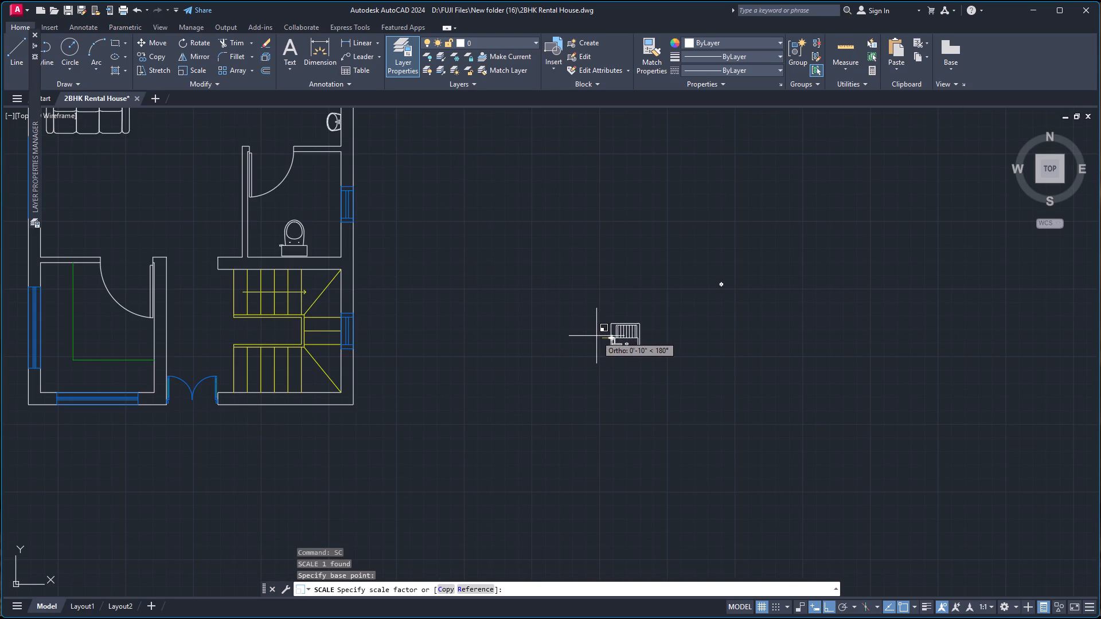
{"action": "left_click", "coordinate": [596, 336]}
Move the sink block by its tap-side midpoint onto the kitchen counter, beside the outer wall above the side window, with Ortho off.
{"action": "left_click", "coordinate": [611, 331]}
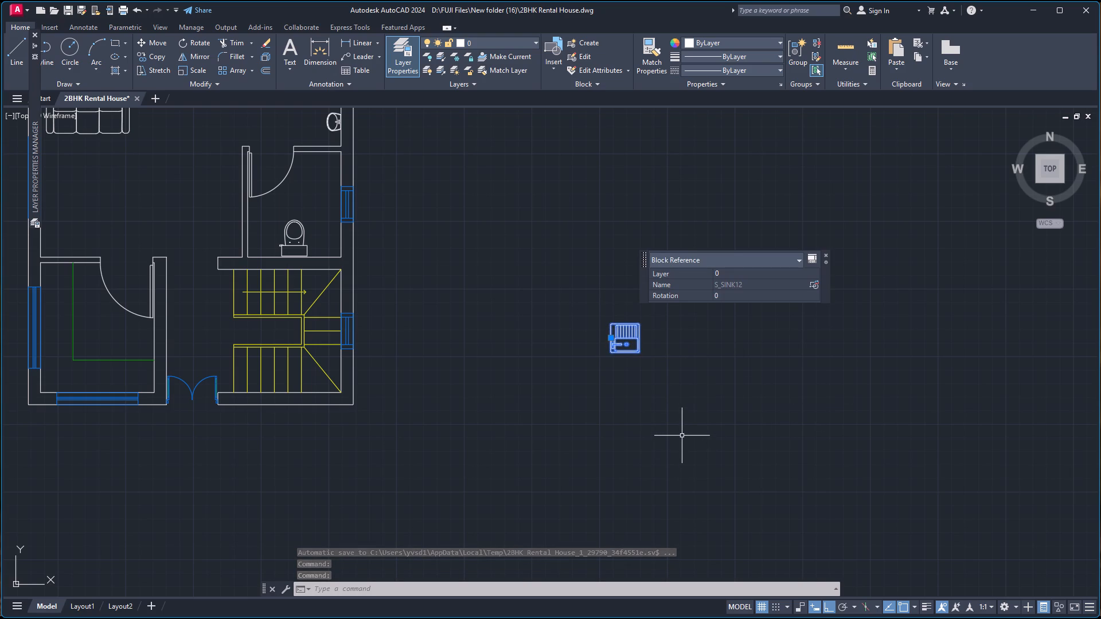
{"action": "key", "text": "m"}
{"action": "key", "text": "Return"}
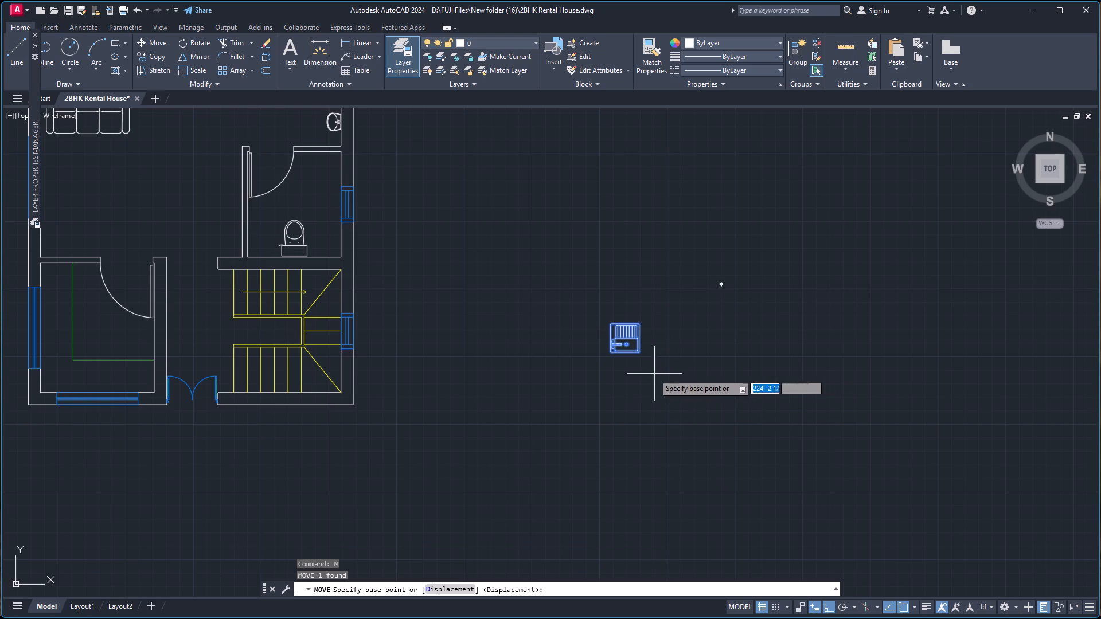
{"action": "scroll", "coordinate": [614, 340], "scroll_direction": "up", "scroll_amount": 4}
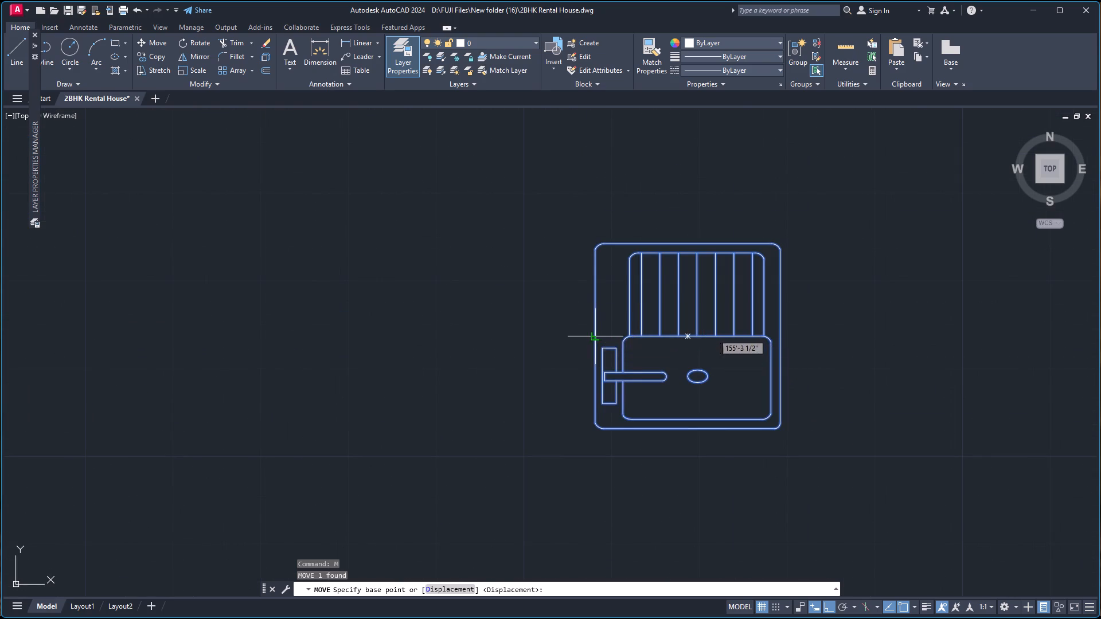
{"action": "left_click", "coordinate": [595, 334]}
{"action": "scroll", "coordinate": [223, 350], "scroll_direction": "down", "scroll_amount": 9}
{"action": "scroll", "coordinate": [151, 352], "scroll_direction": "down", "scroll_amount": 2}
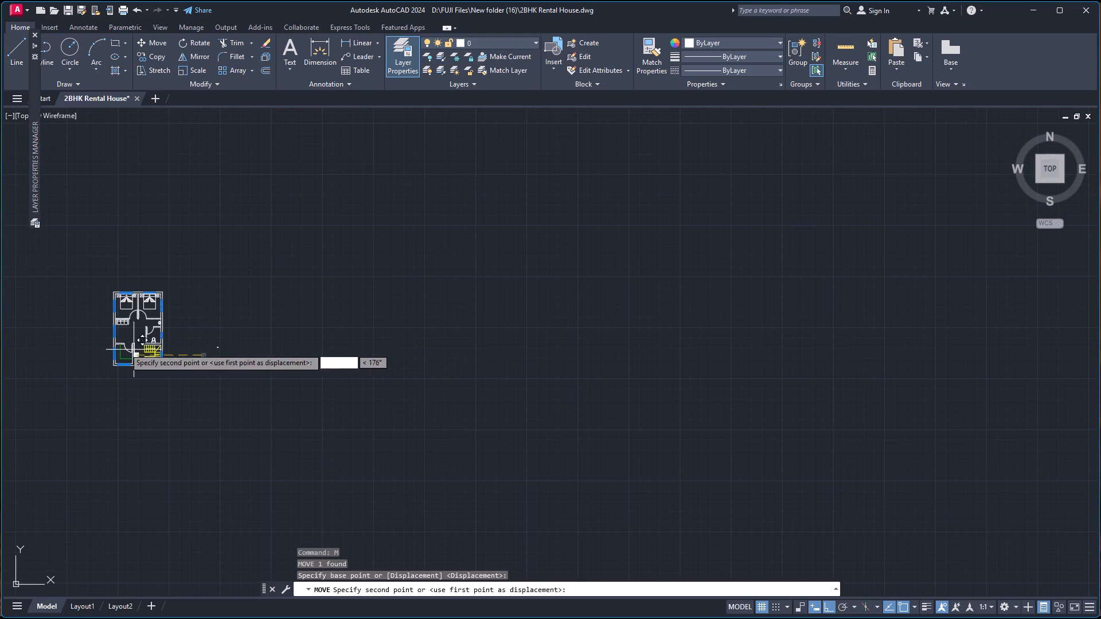
{"action": "scroll", "coordinate": [118, 348], "scroll_direction": "up", "scroll_amount": 5}
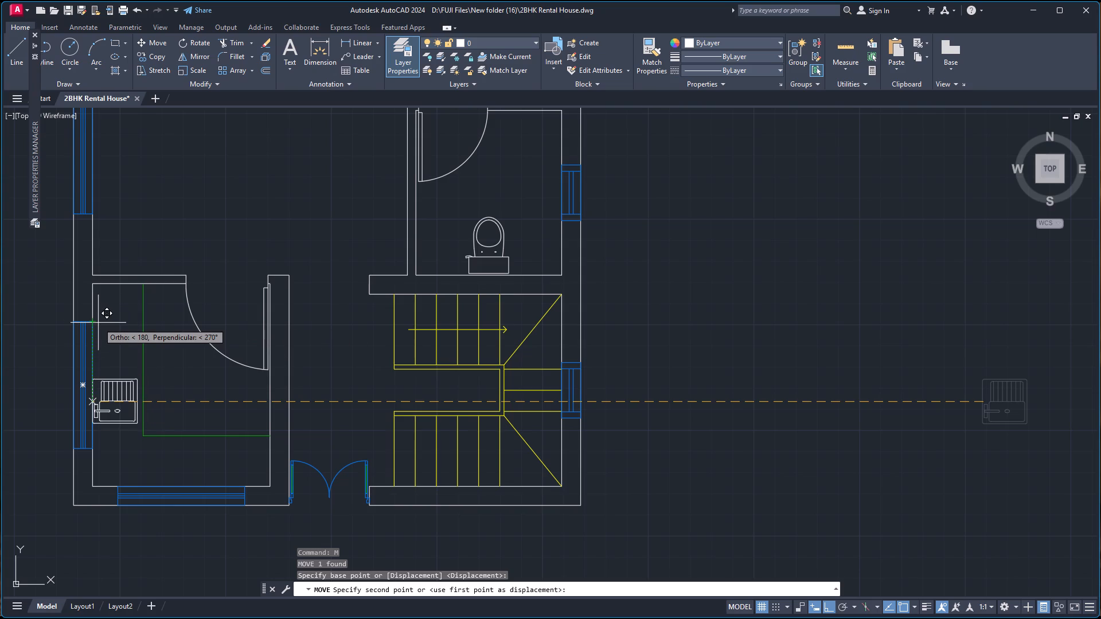
{"action": "key", "text": "F8"}
{"action": "scroll", "coordinate": [99, 319], "scroll_direction": "up", "scroll_amount": 1}
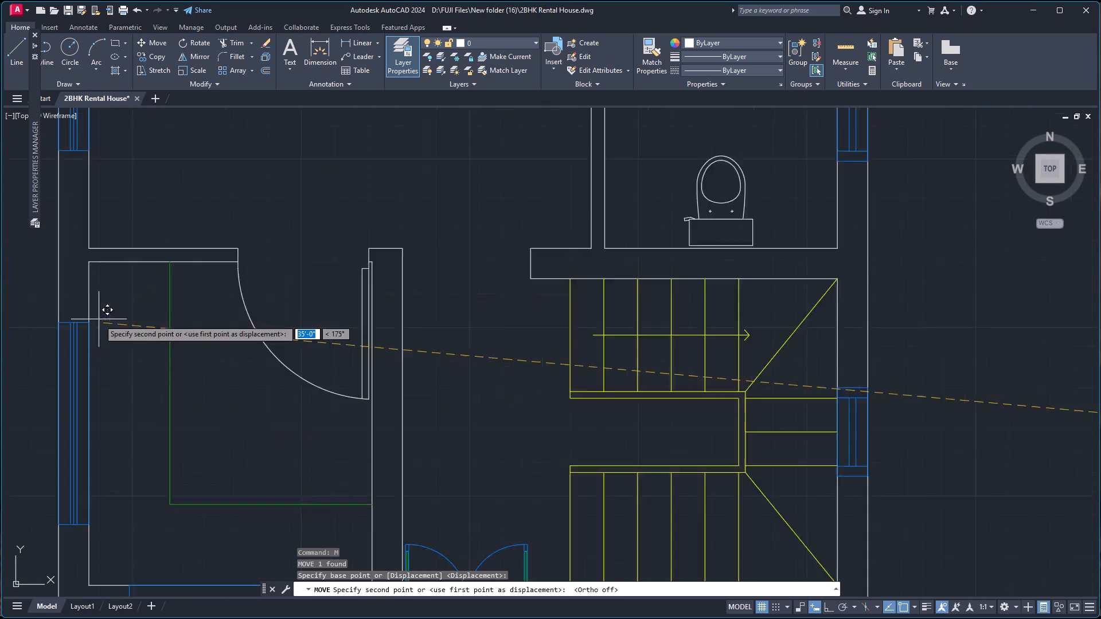
{"action": "scroll", "coordinate": [99, 319], "scroll_direction": "up", "scroll_amount": 2}
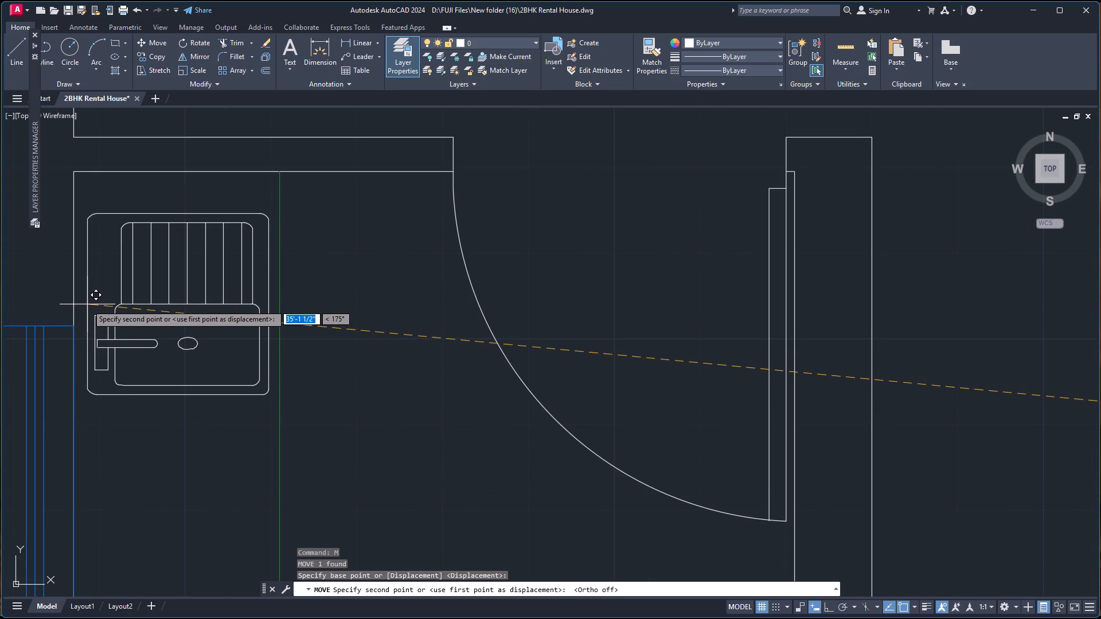
{"action": "left_click", "coordinate": [84, 304]}
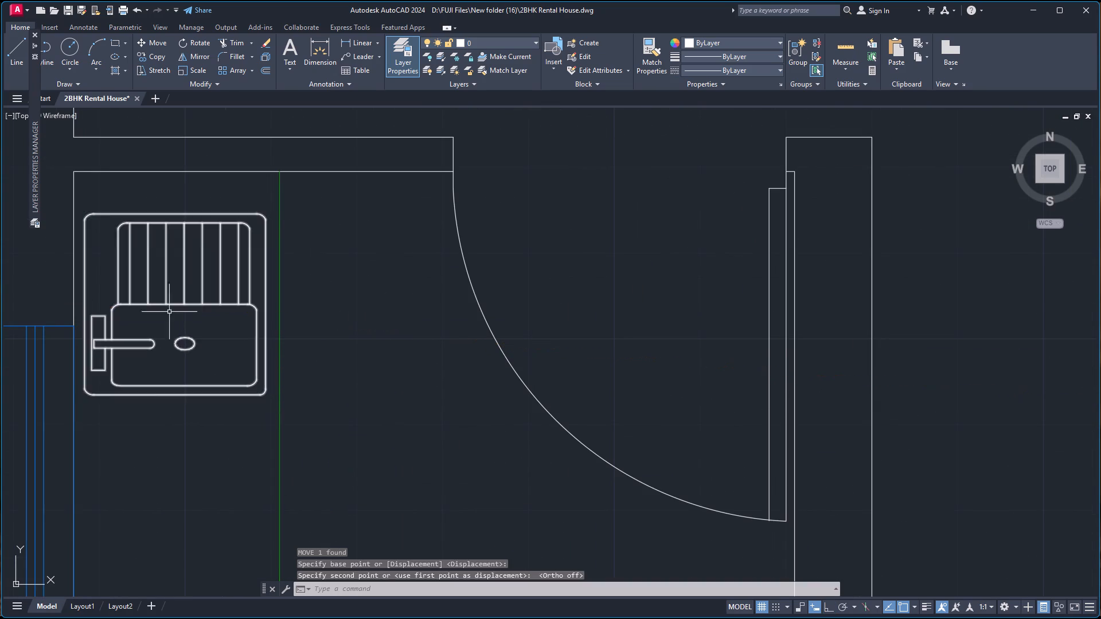
Shift the sink block about 0'-5 1/2" straight down along the kitchen counter by its insertion grip.
{"action": "scroll", "coordinate": [187, 319], "scroll_direction": "down", "scroll_amount": 5}
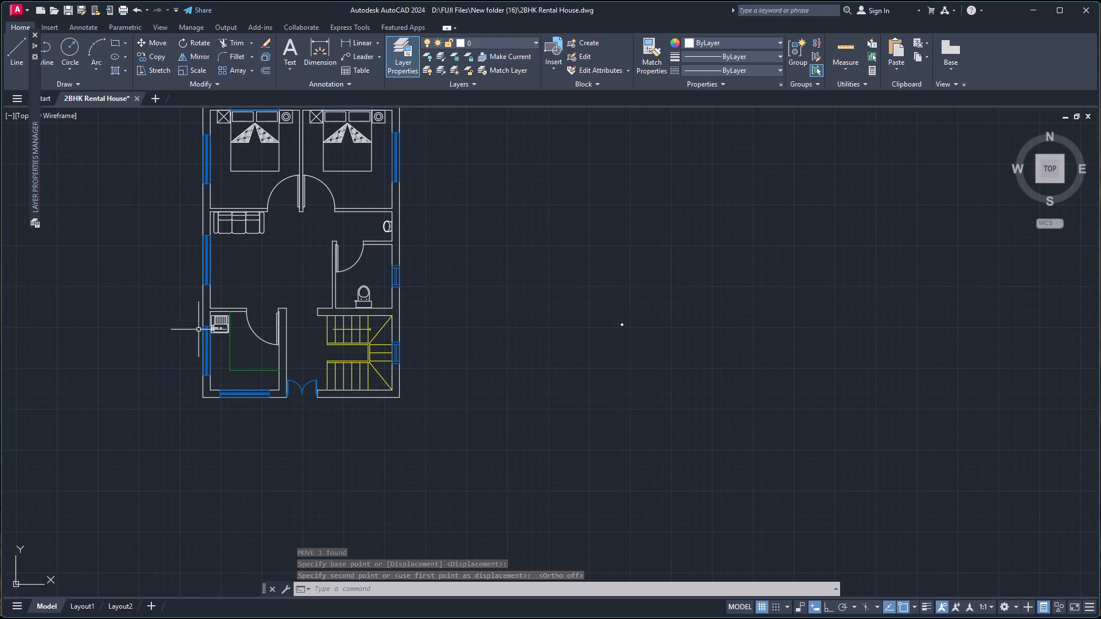
{"action": "scroll", "coordinate": [198, 328], "scroll_direction": "up", "scroll_amount": 3}
{"action": "scroll", "coordinate": [321, 327], "scroll_direction": "up", "scroll_amount": 2}
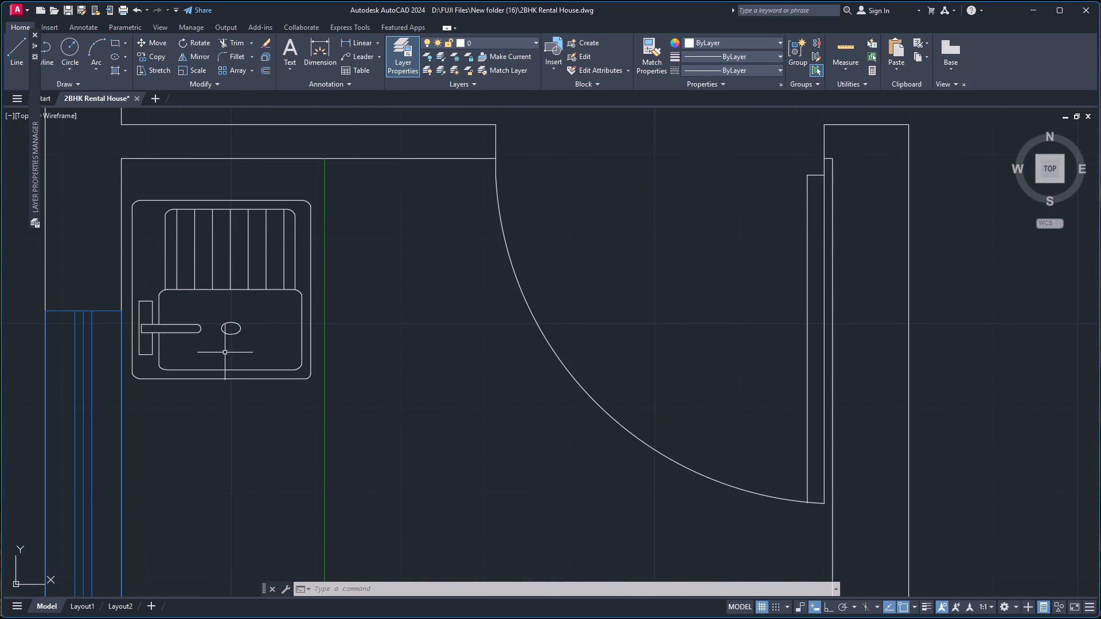
{"action": "left_click", "coordinate": [131, 287]}
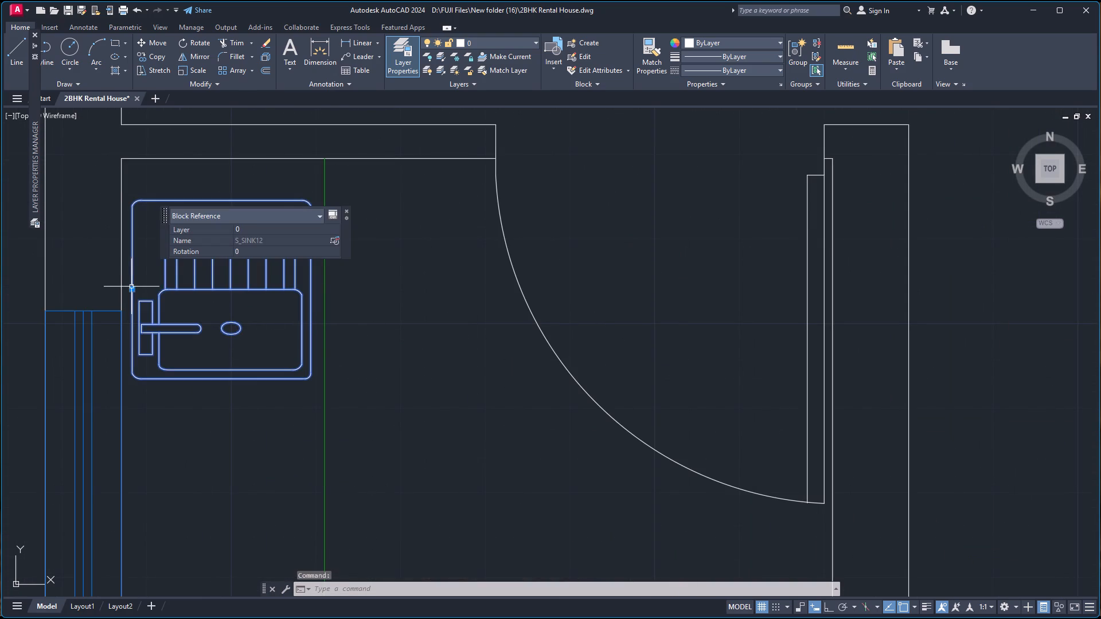
{"action": "left_click", "coordinate": [131, 291]}
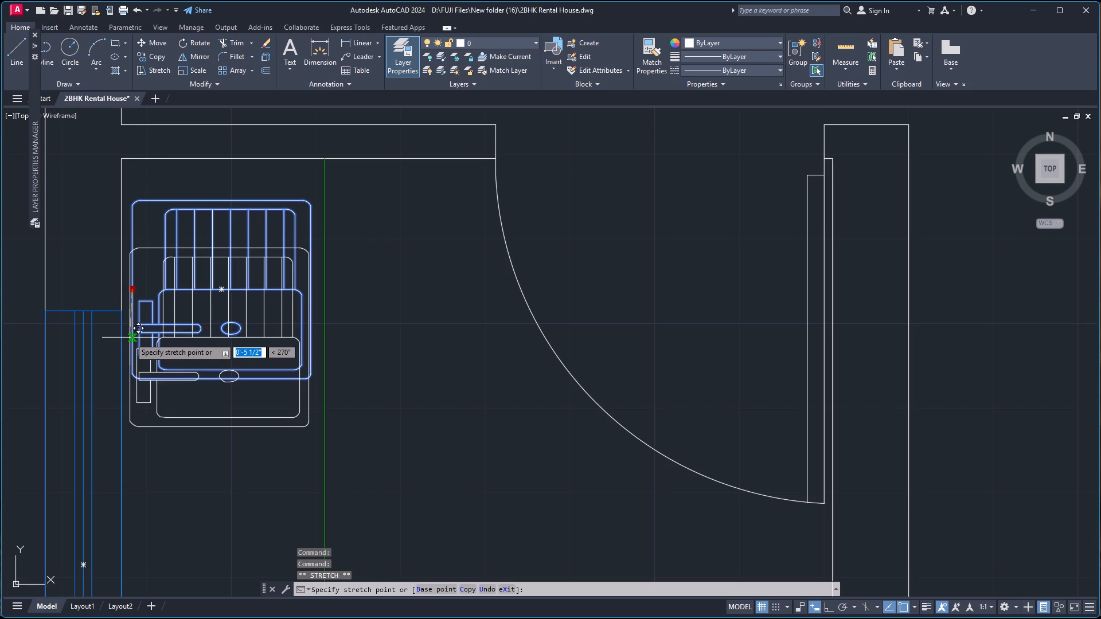
{"action": "left_click", "coordinate": [131, 339]}
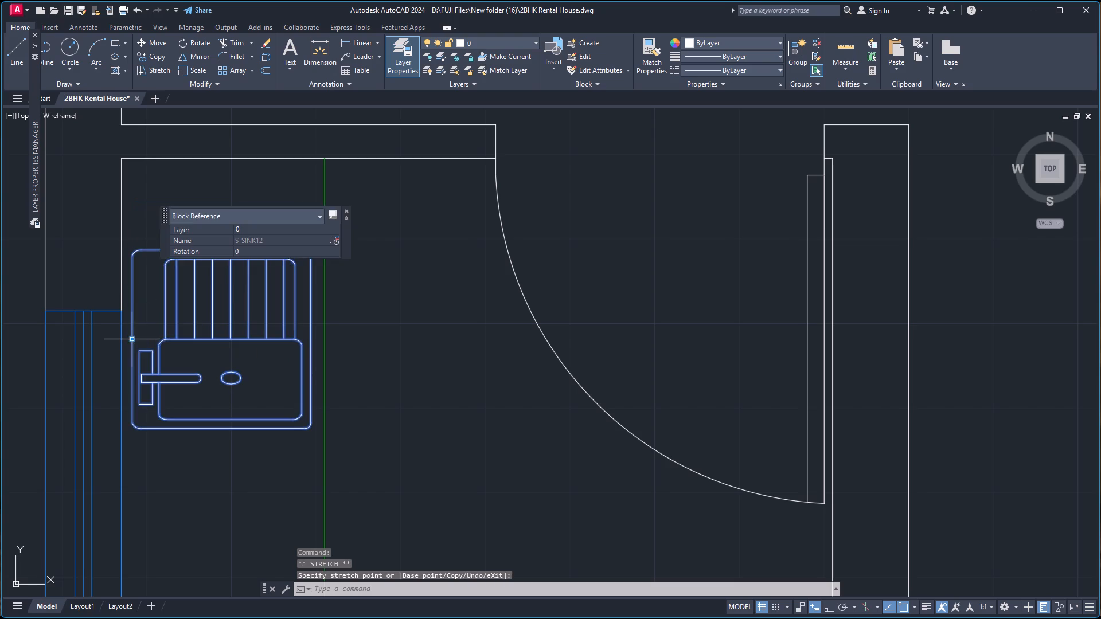
{"action": "scroll", "coordinate": [358, 329], "scroll_direction": "down", "scroll_amount": 7}
{"action": "key", "text": "Escape"}
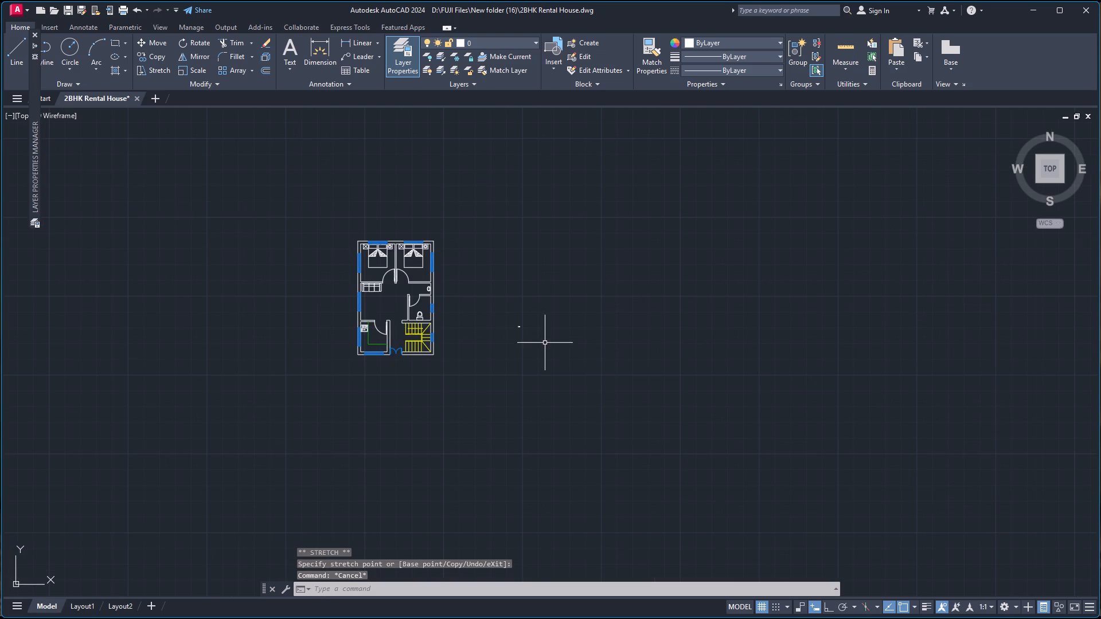
Open the six-chair dining table block table-23 in the Block Editor.
{"action": "scroll", "coordinate": [512, 324], "scroll_direction": "up", "scroll_amount": 6}
{"action": "scroll", "coordinate": [575, 391], "scroll_direction": "up", "scroll_amount": 2}
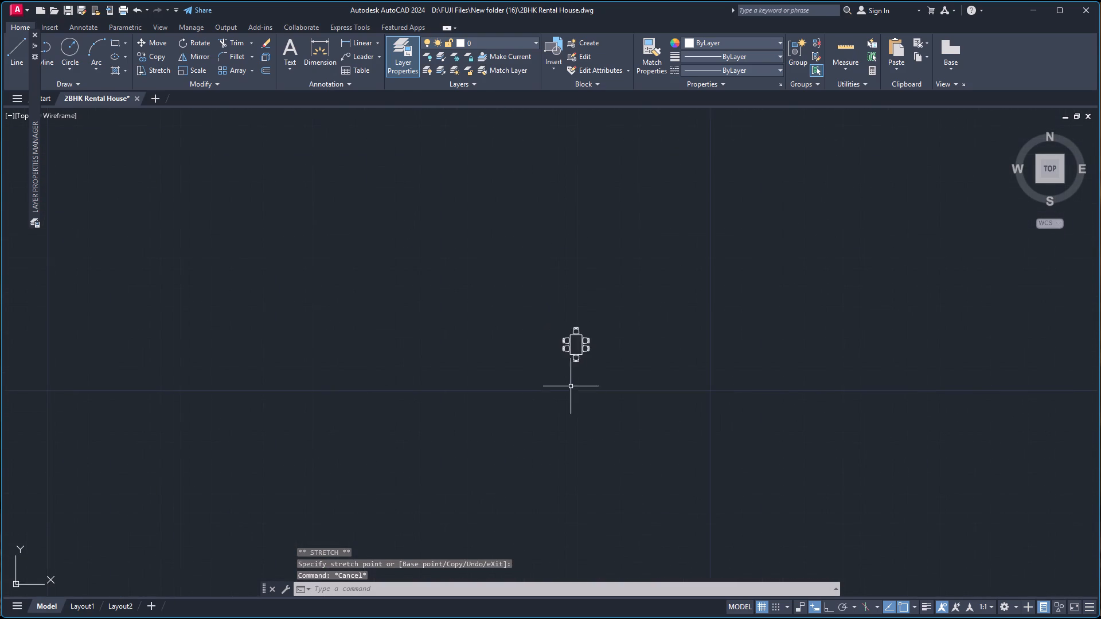
{"action": "scroll", "coordinate": [567, 365], "scroll_direction": "up", "scroll_amount": 3}
{"action": "left_click", "coordinate": [552, 252]}
{"action": "left_click", "coordinate": [704, 453]}
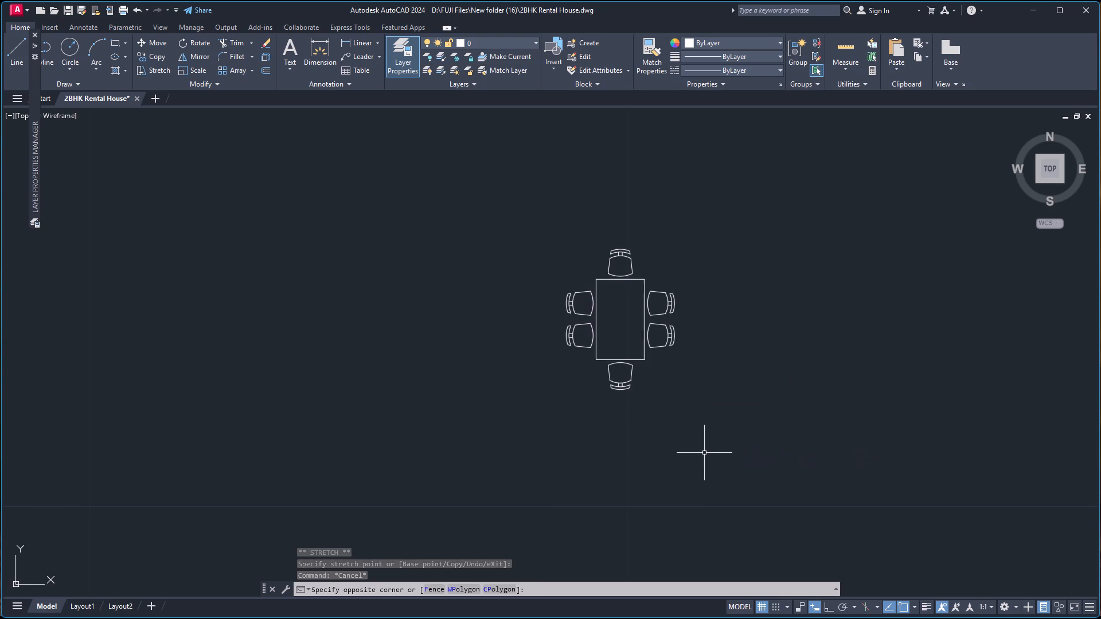
{"action": "double_click", "coordinate": [629, 279]}
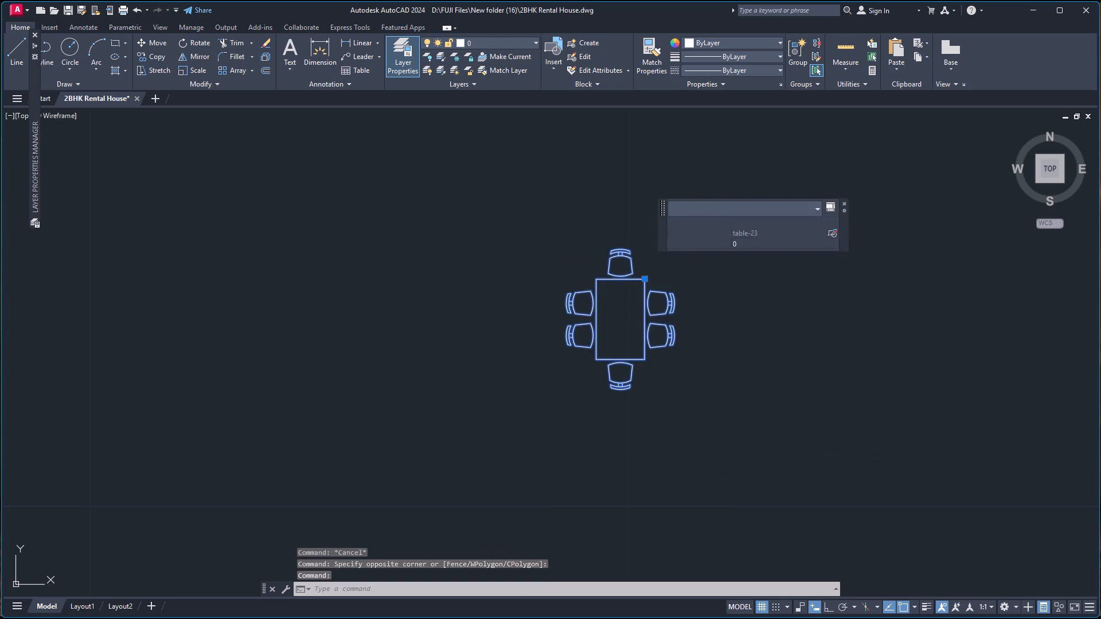
{"action": "left_click", "coordinate": [547, 393]}
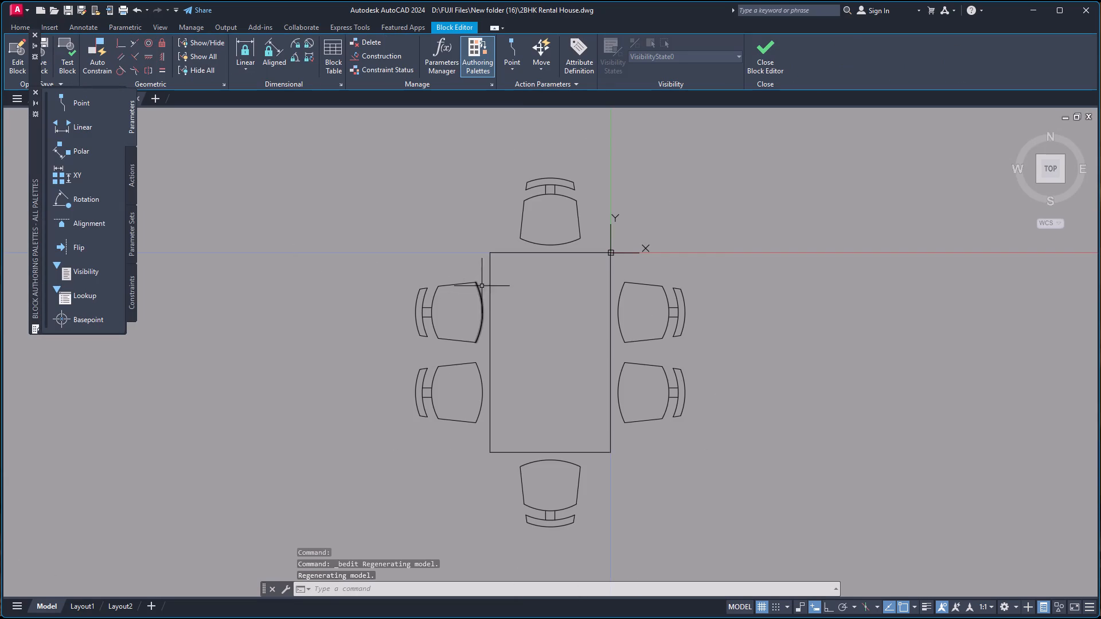
Delete four chairs from the table block: both on the side opposite the origin and one at each short end.
{"action": "left_click", "coordinate": [482, 273]}
{"action": "left_click", "coordinate": [380, 359]}
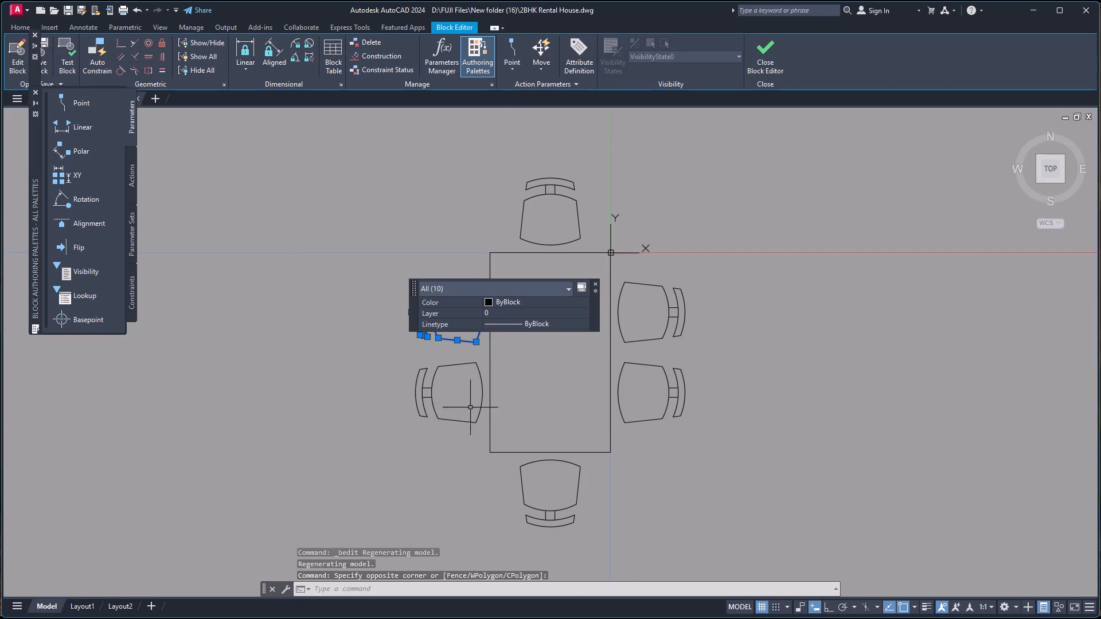
{"action": "left_click", "coordinate": [479, 463]}
{"action": "left_click", "coordinate": [408, 351]}
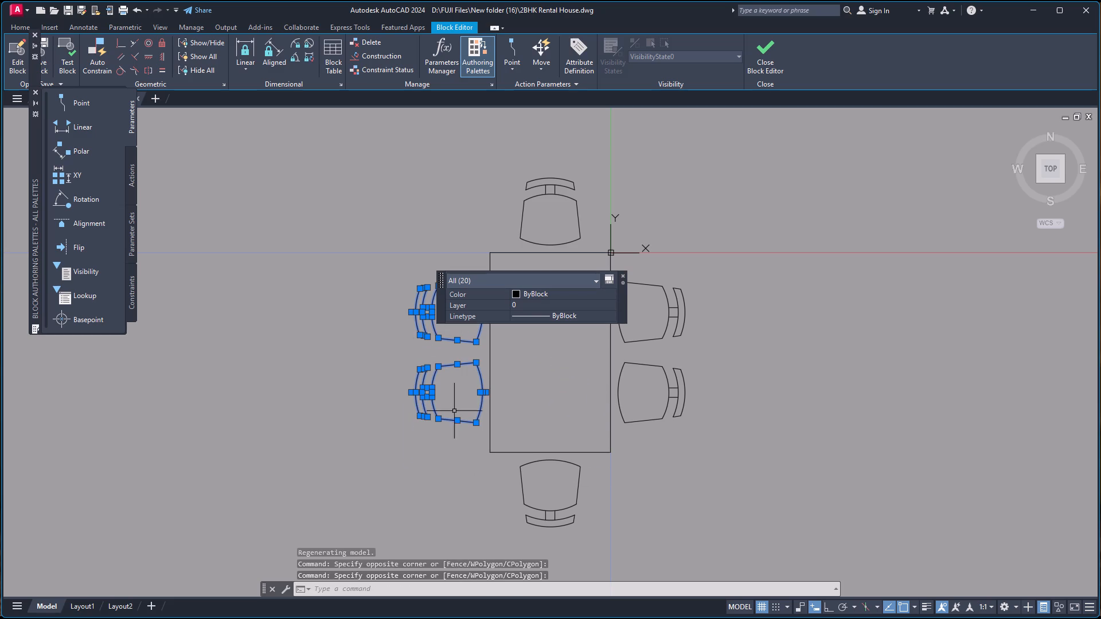
{"action": "left_click", "coordinate": [624, 536]}
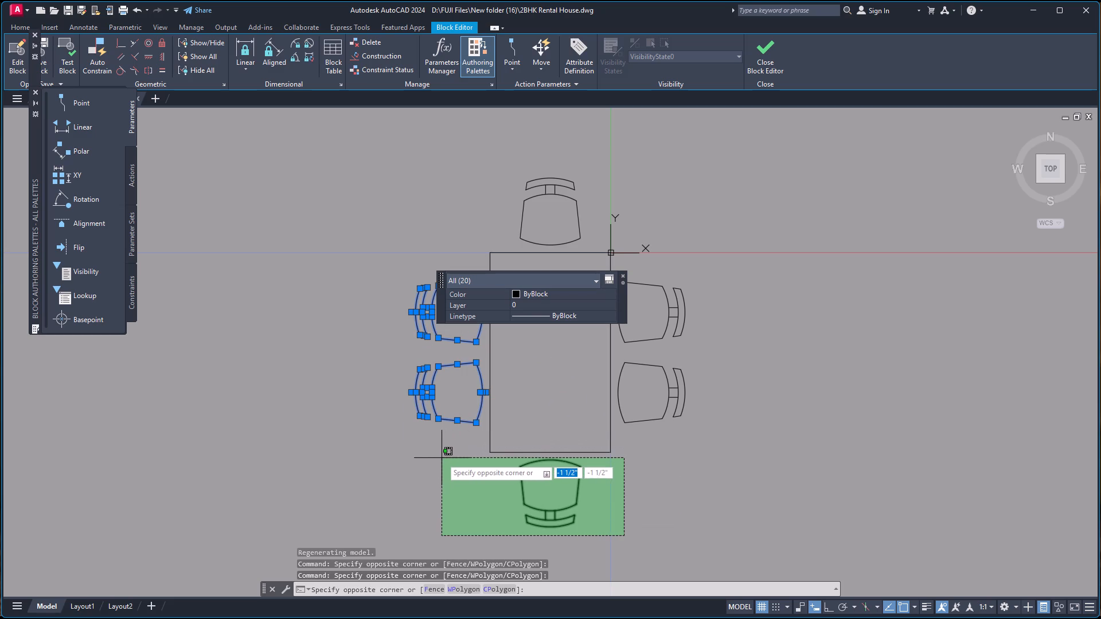
{"action": "left_click", "coordinate": [442, 458]}
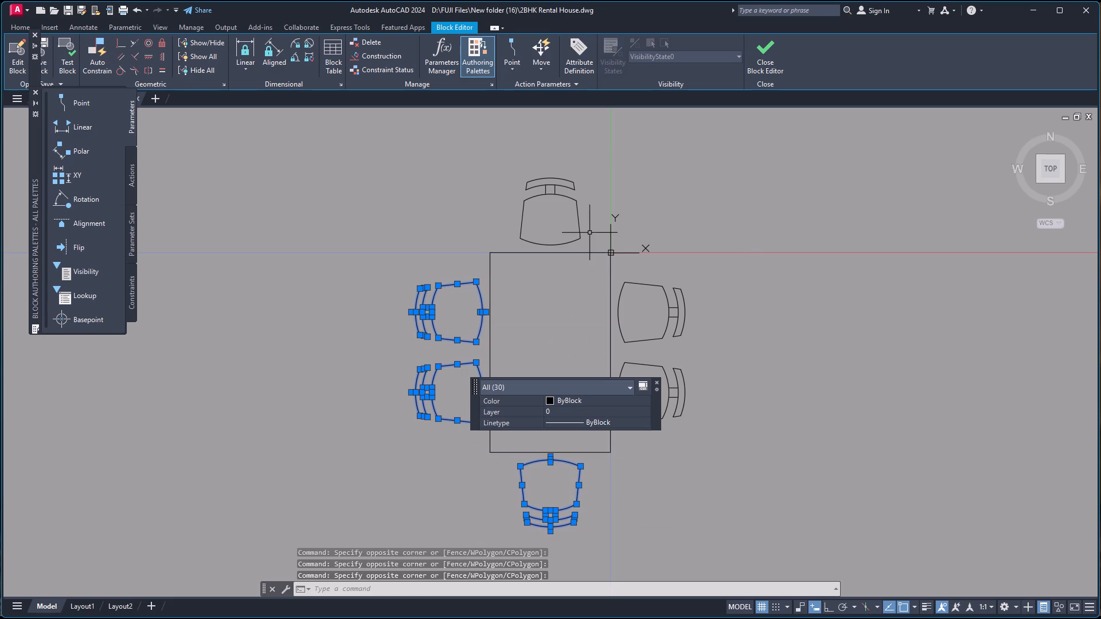
{"action": "left_click", "coordinate": [589, 244]}
{"action": "left_click", "coordinate": [470, 169]}
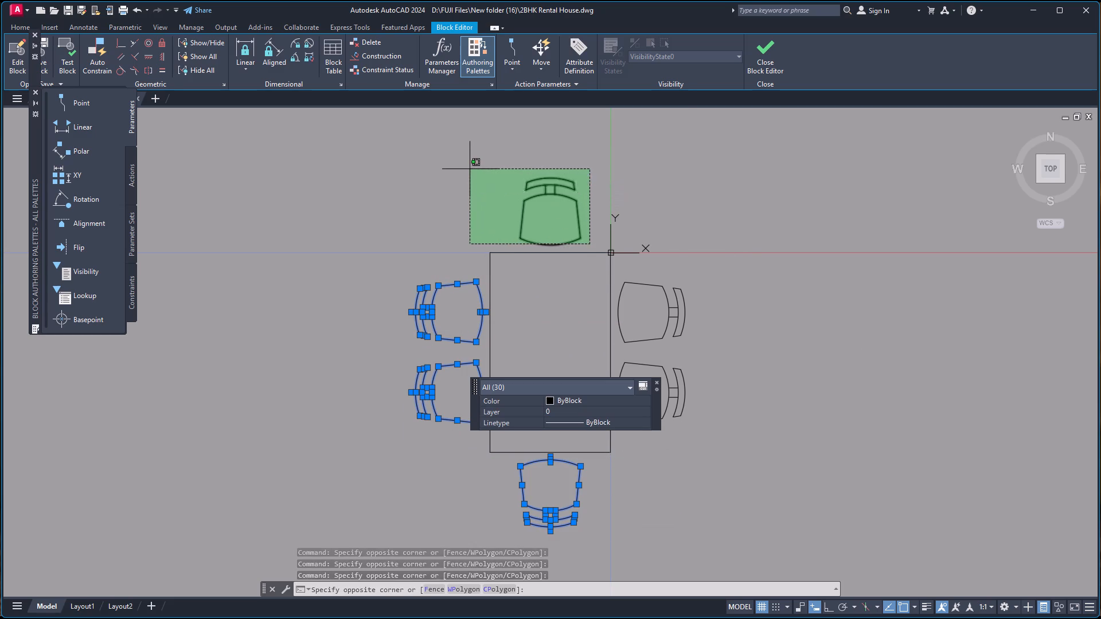
{"action": "key", "text": "Delete"}
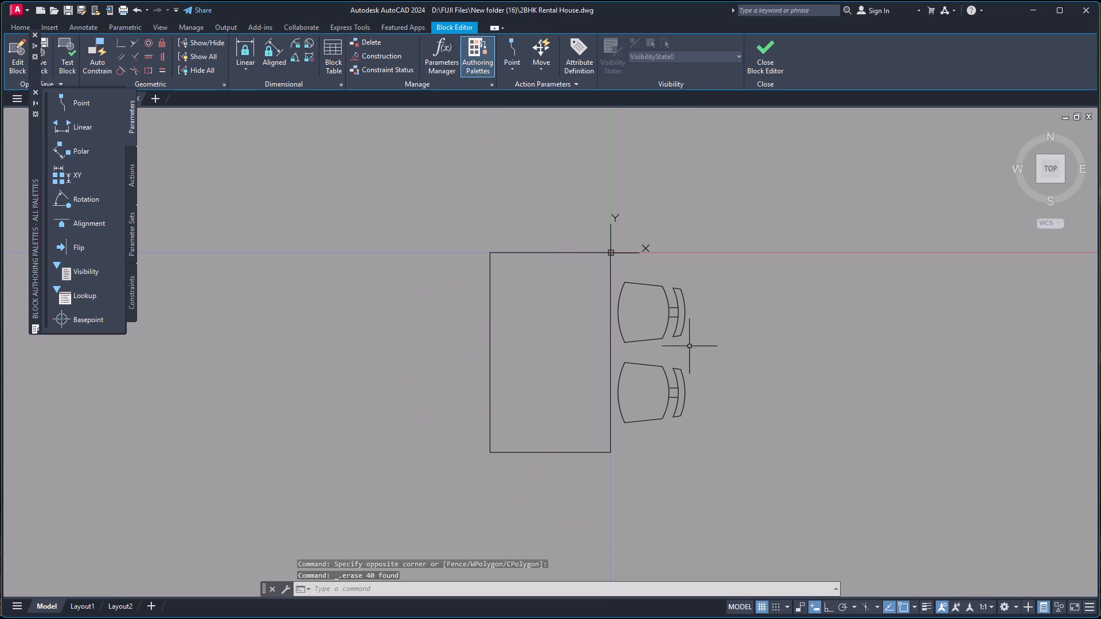
Close the Block Editor, saving the changes to table-23.
{"action": "left_click", "coordinate": [759, 58]}
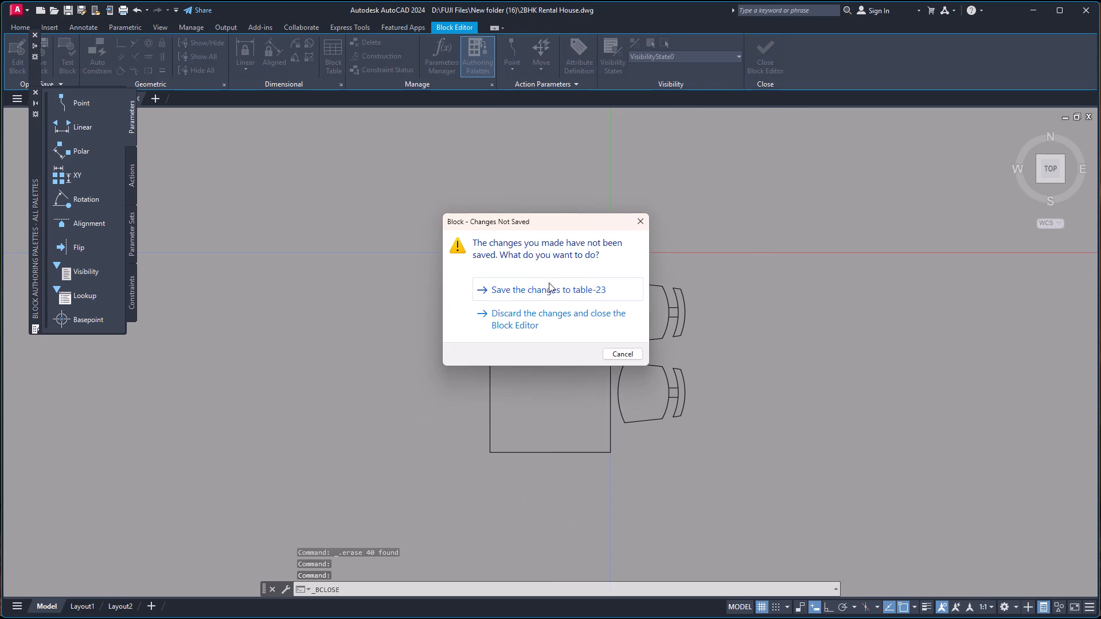
{"action": "left_click", "coordinate": [550, 288]}
Group the two-chair table-23 block as an unnamed group.
{"action": "left_click", "coordinate": [567, 235]}
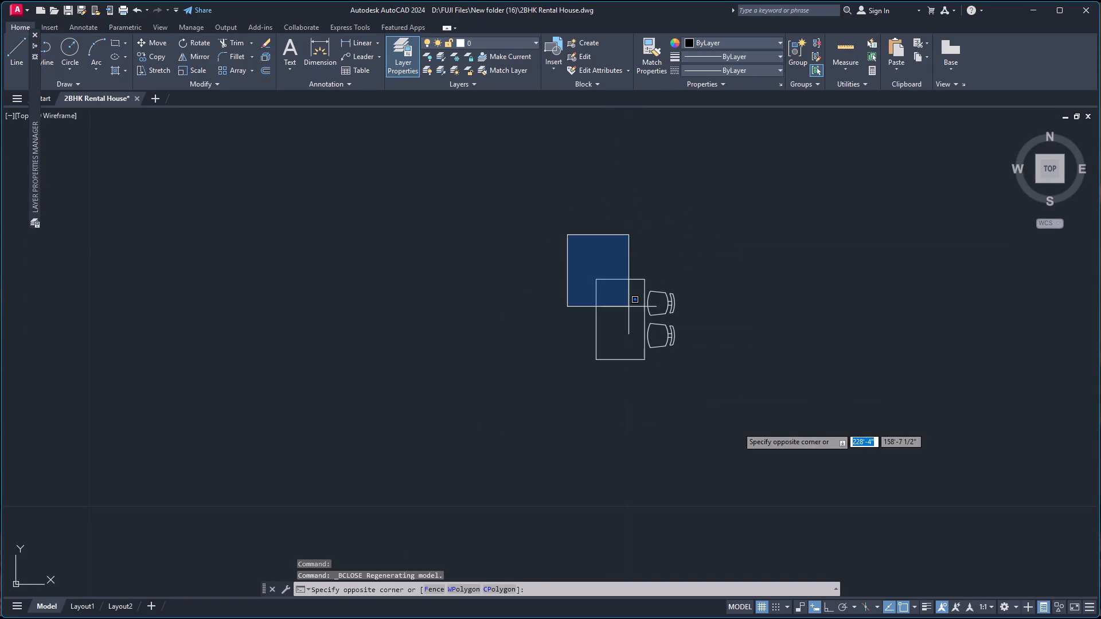
{"action": "left_click", "coordinate": [735, 437]}
{"action": "key", "text": "g"}
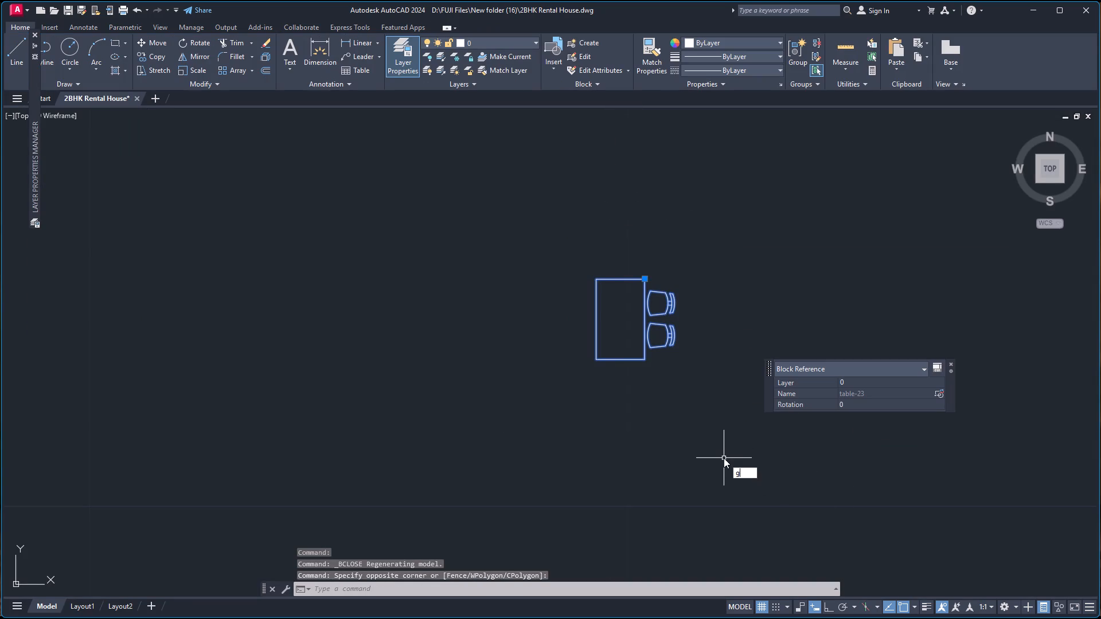
{"action": "key", "text": "Return"}
Rotate the dining table group 180° about the midpoint of its chair-side edge, with Ortho on.
{"action": "left_click", "coordinate": [644, 324]}
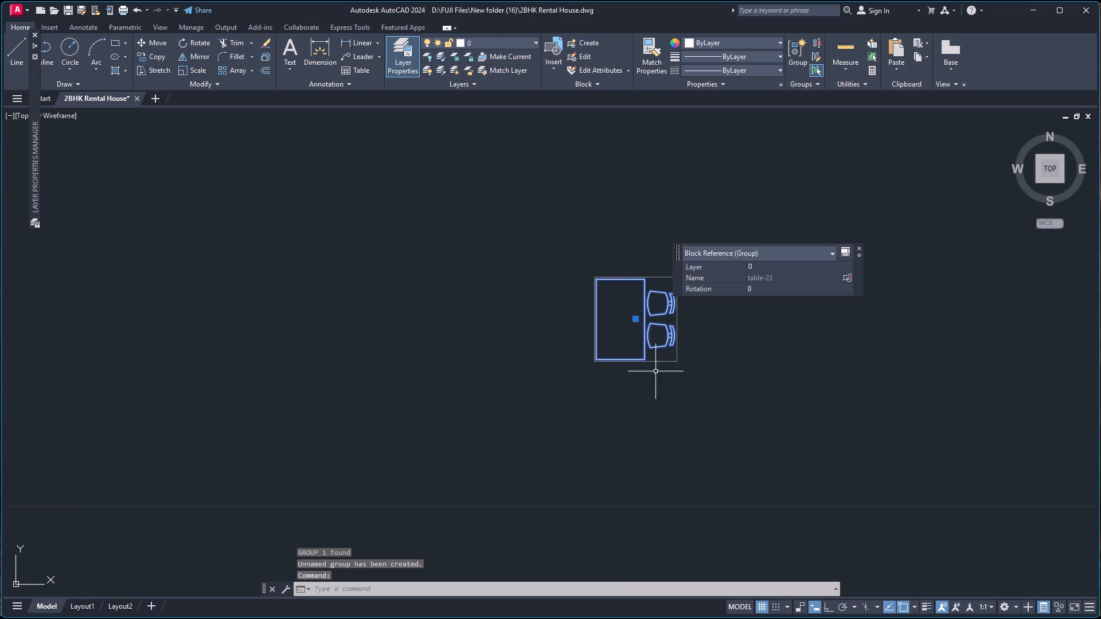
{"action": "type", "text": "ro"}
{"action": "key", "text": "Return"}
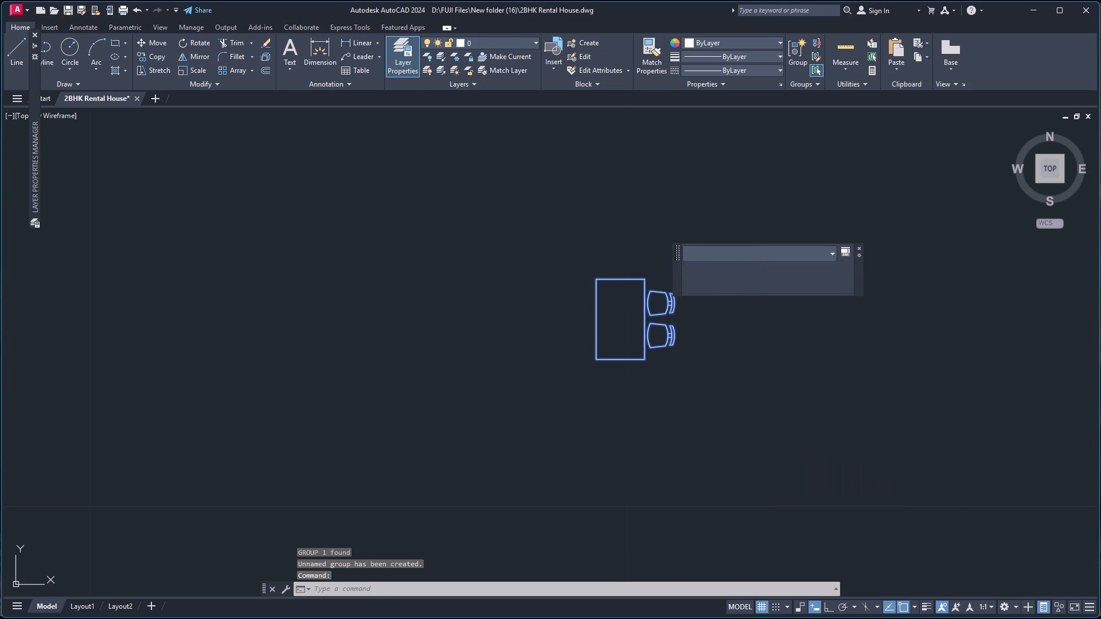
{"action": "left_click", "coordinate": [643, 320]}
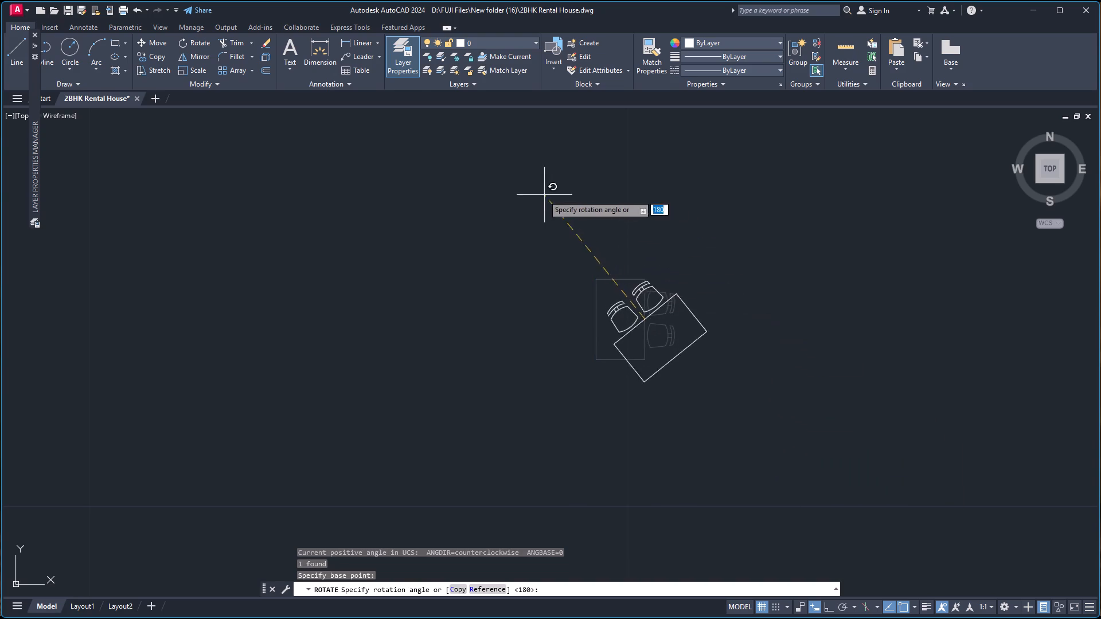
{"action": "key", "text": "F8"}
{"action": "scroll", "coordinate": [481, 237], "scroll_direction": "down", "scroll_amount": 4}
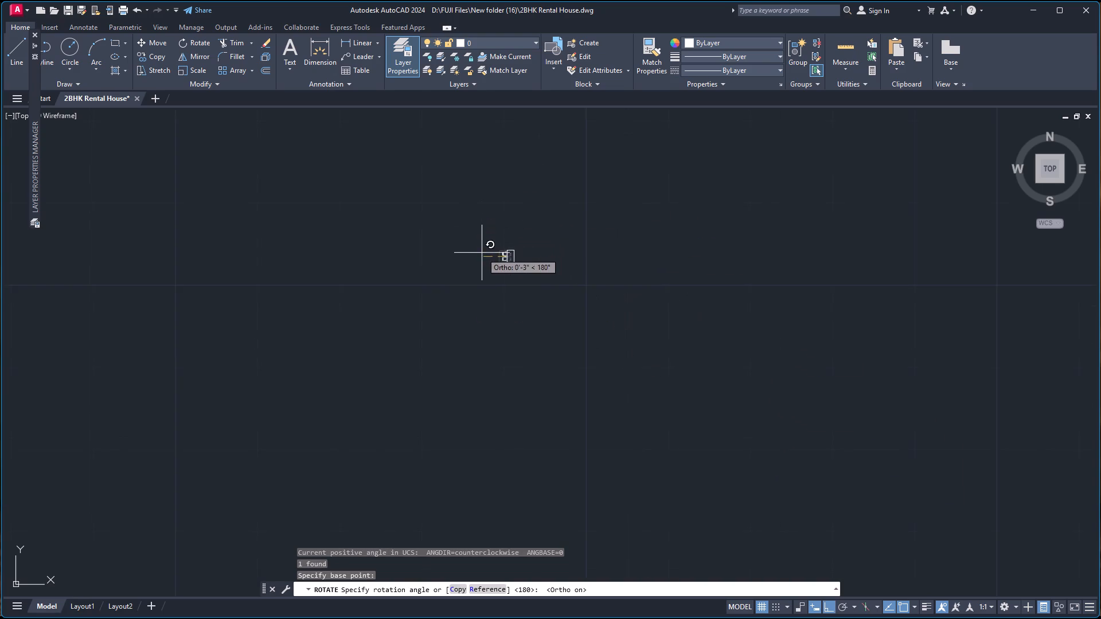
{"action": "scroll", "coordinate": [434, 245], "scroll_direction": "down", "scroll_amount": 5}
{"action": "scroll", "coordinate": [405, 225], "scroll_direction": "up", "scroll_amount": 3}
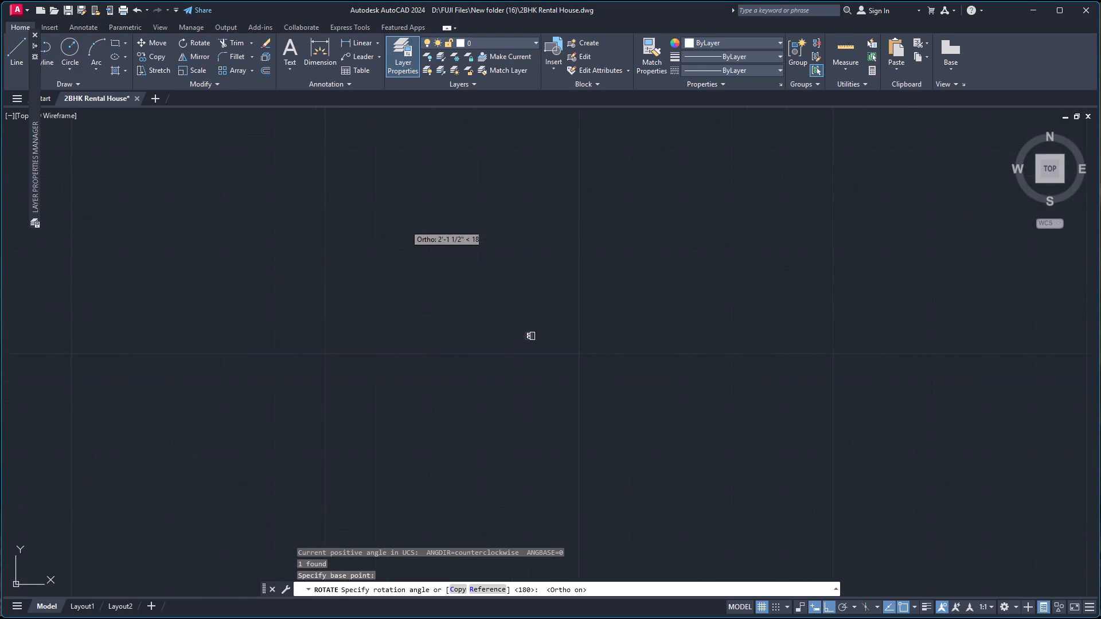
{"action": "scroll", "coordinate": [405, 225], "scroll_direction": "up", "scroll_amount": 2}
{"action": "scroll", "coordinate": [479, 351], "scroll_direction": "up", "scroll_amount": 2}
{"action": "left_click", "coordinate": [613, 471]}
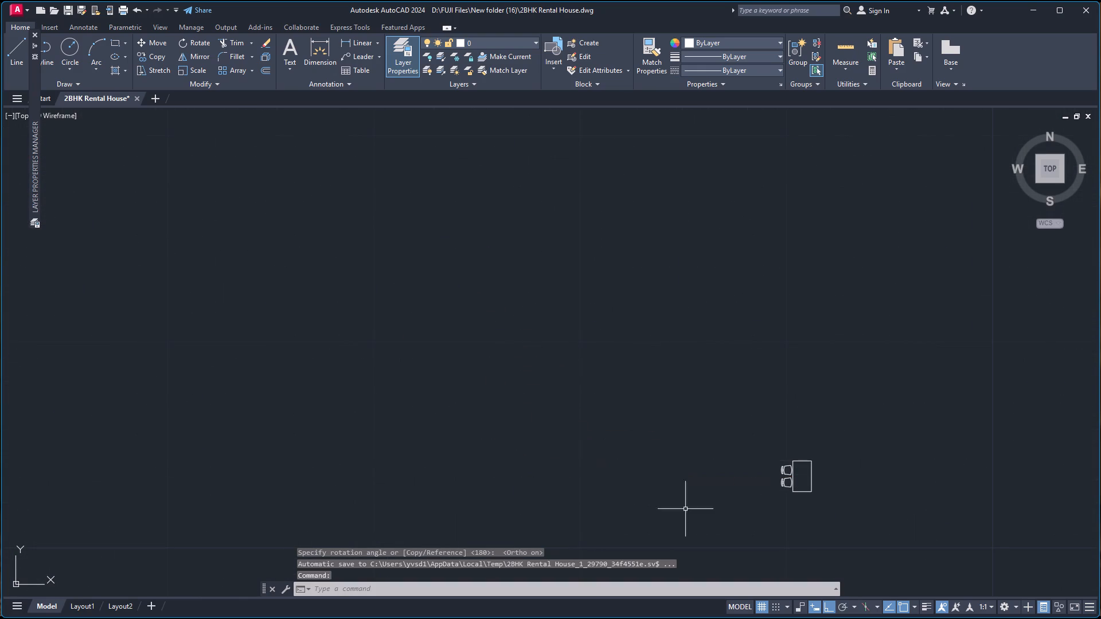
Scale the dining table group about the midpoint of its chair-free long edge with a scale distance of about 1'-10".
{"action": "scroll", "coordinate": [786, 455], "scroll_direction": "up", "scroll_amount": 3}
{"action": "scroll", "coordinate": [783, 493], "scroll_direction": "down", "scroll_amount": 2}
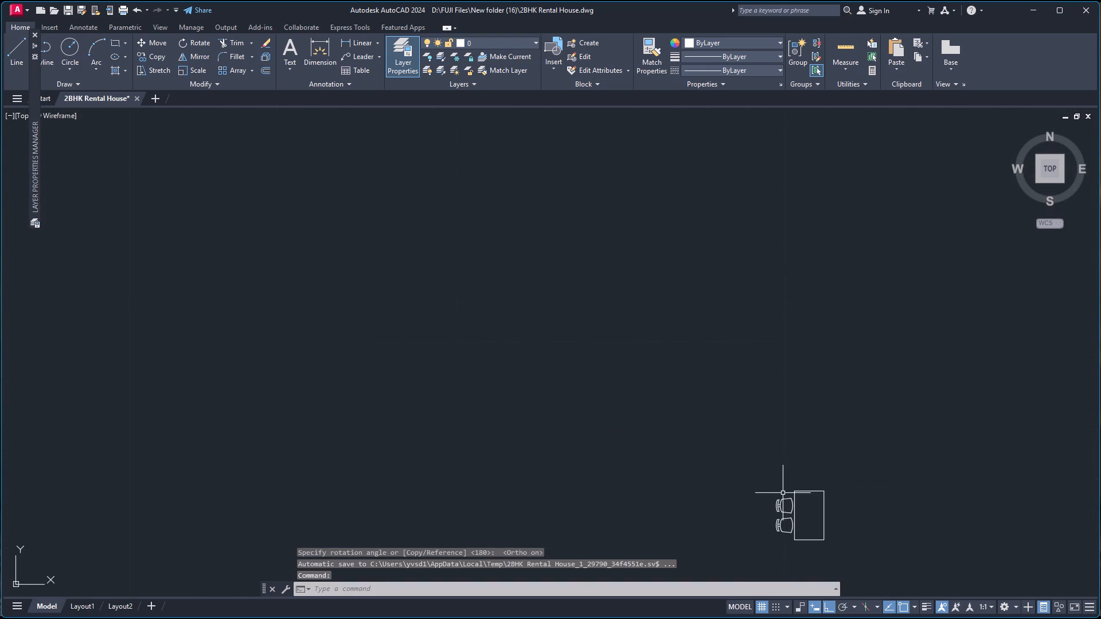
{"action": "scroll", "coordinate": [821, 508], "scroll_direction": "up", "scroll_amount": 1}
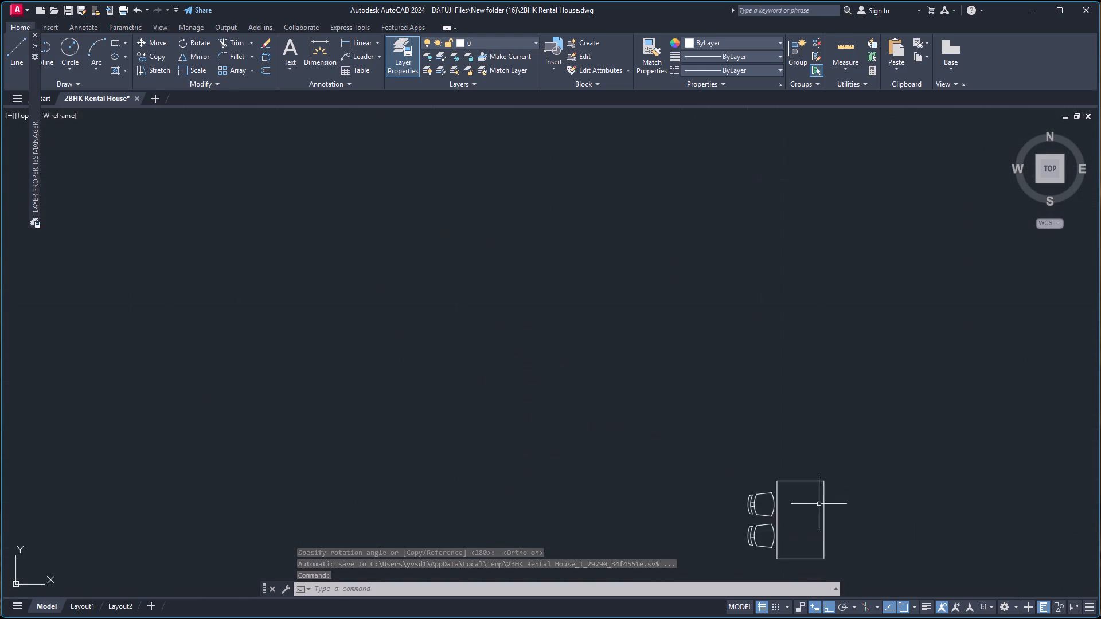
{"action": "scroll", "coordinate": [818, 503], "scroll_direction": "up", "scroll_amount": 2}
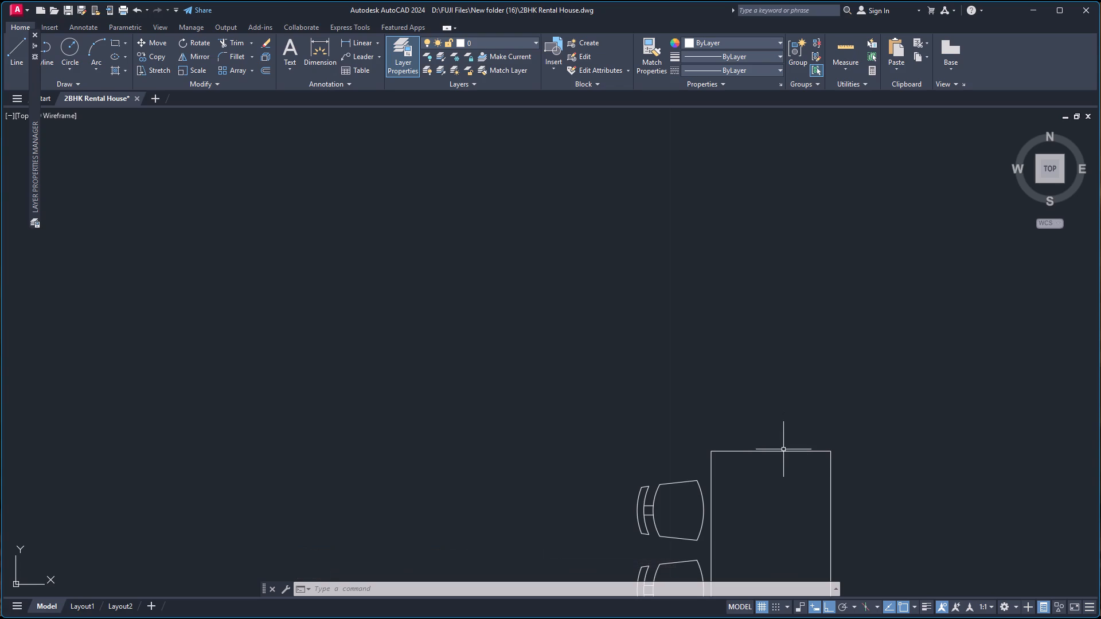
{"action": "left_click", "coordinate": [783, 452]}
{"action": "scroll", "coordinate": [818, 463], "scroll_direction": "down", "scroll_amount": 4}
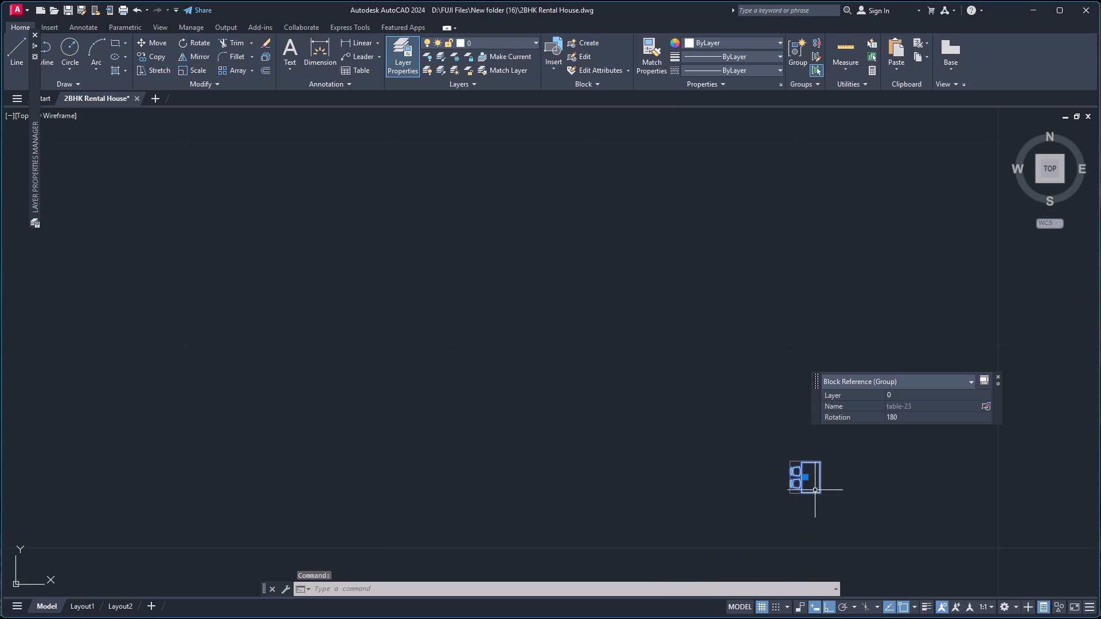
{"action": "scroll", "coordinate": [814, 503], "scroll_direction": "up", "scroll_amount": 3}
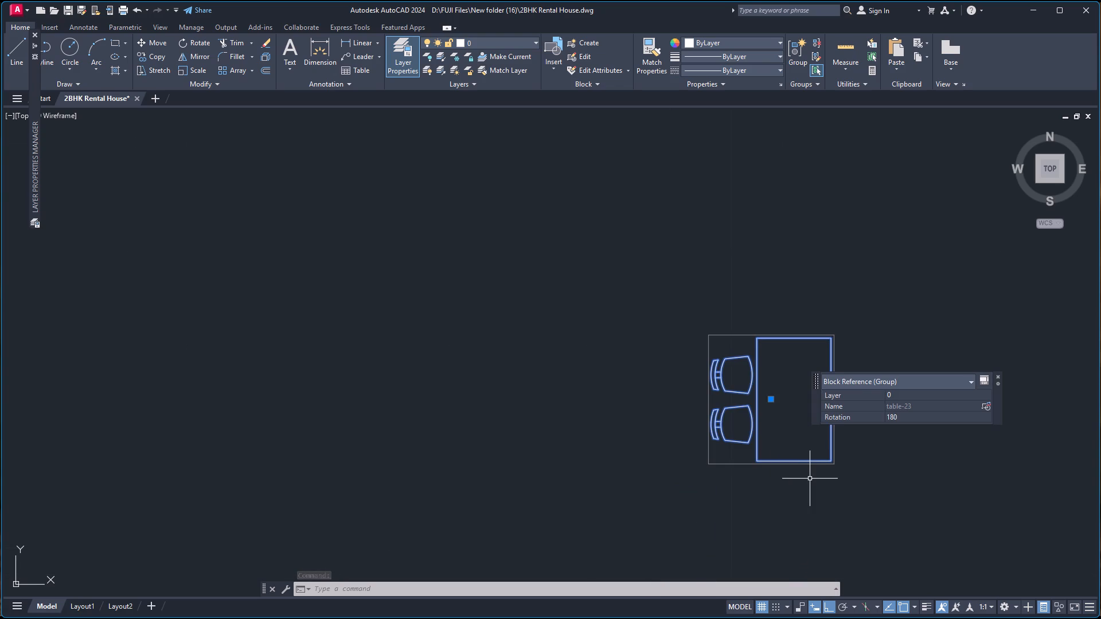
{"action": "key", "text": "s"}
{"action": "key", "text": "c"}
{"action": "key", "text": "Return"}
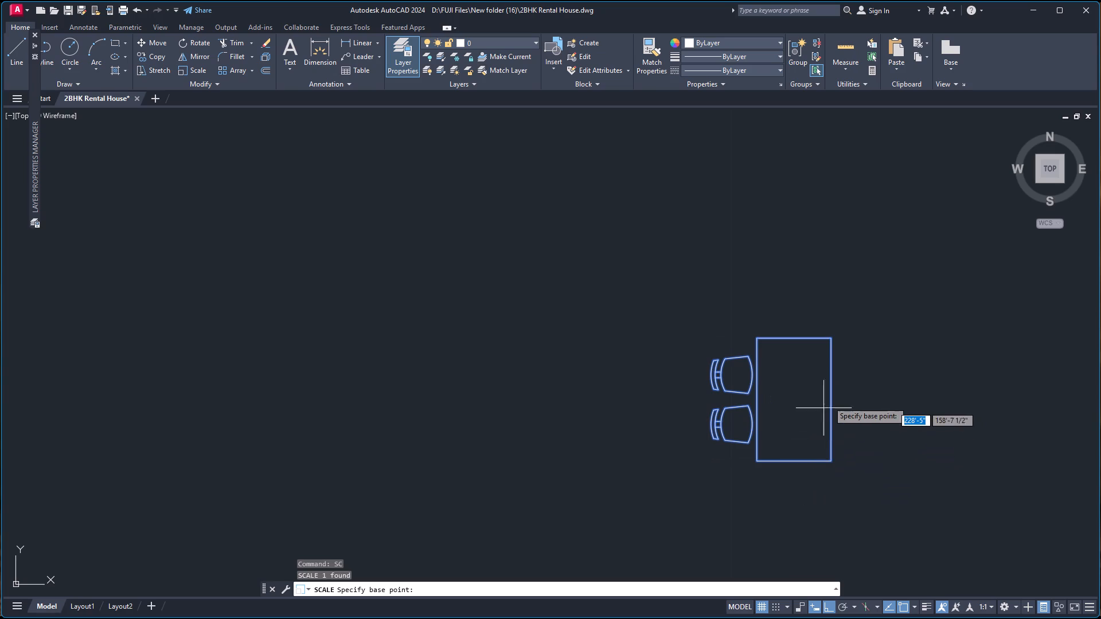
{"action": "left_click", "coordinate": [833, 403]}
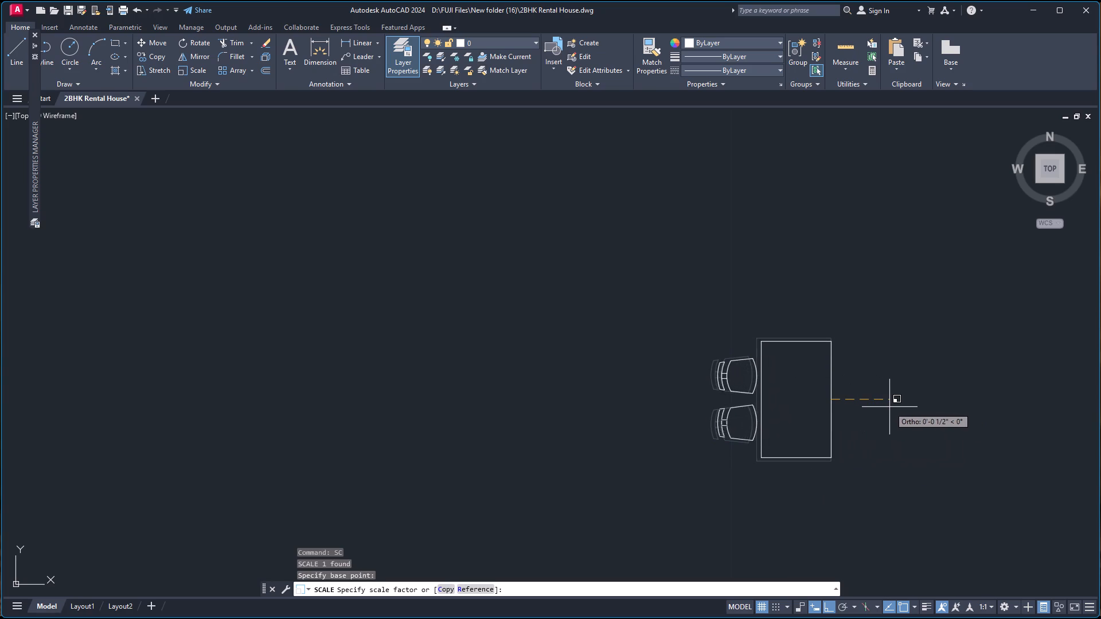
{"action": "scroll", "coordinate": [909, 410], "scroll_direction": "down", "scroll_amount": 9}
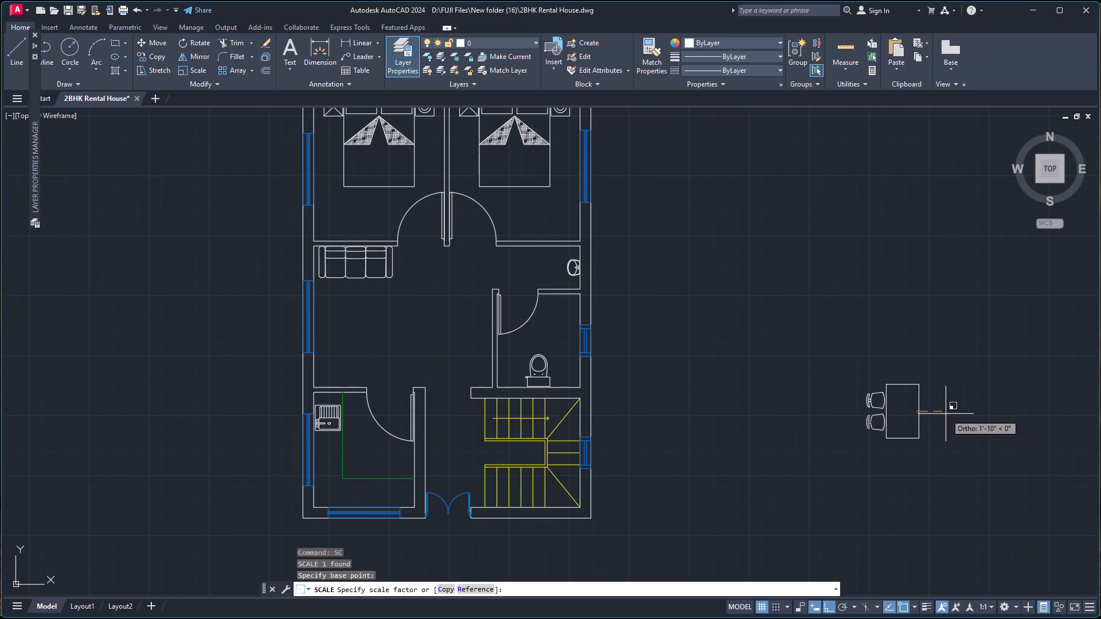
{"action": "left_click", "coordinate": [946, 414]}
Move the table group by its chair-free edge midpoint into the living area between sofa and kitchen, chairs beside the window wall, with Ortho off.
{"action": "left_click_drag", "start_coordinate": [821, 351], "coordinate": [830, 353]}
{"action": "left_click", "coordinate": [970, 496]}
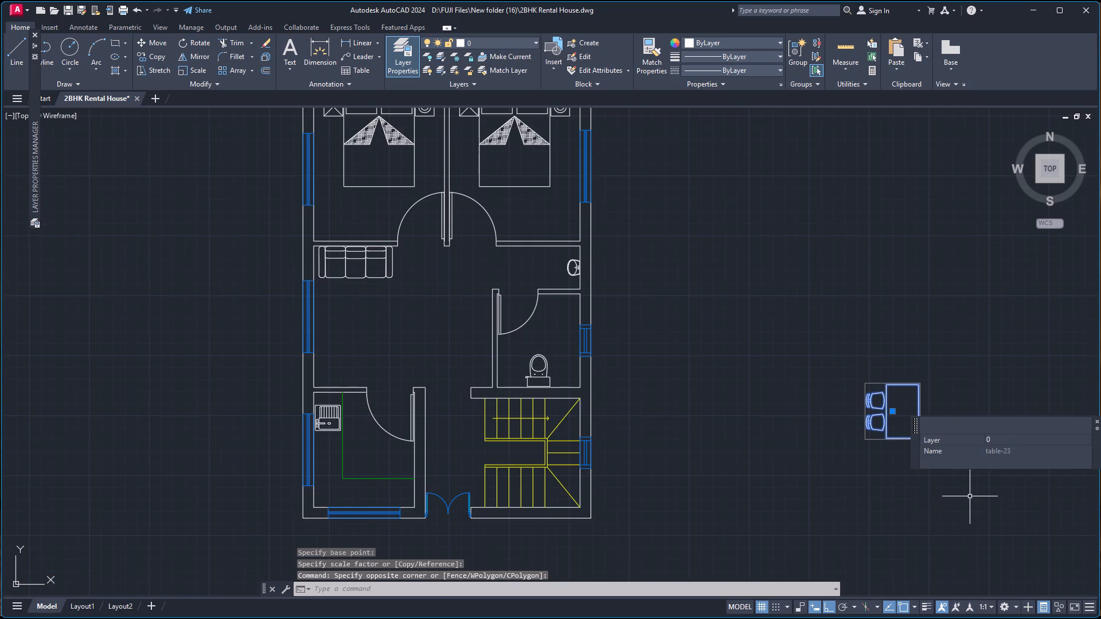
{"action": "key", "text": "c"}
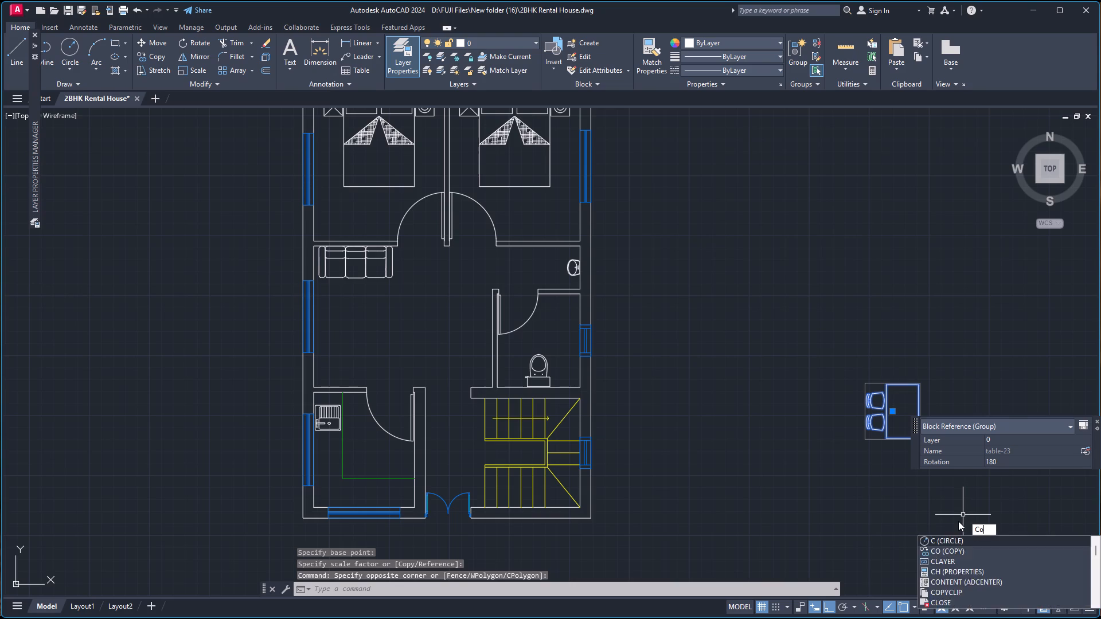
{"action": "key", "text": "o"}
{"action": "key", "text": "BackSpace"}
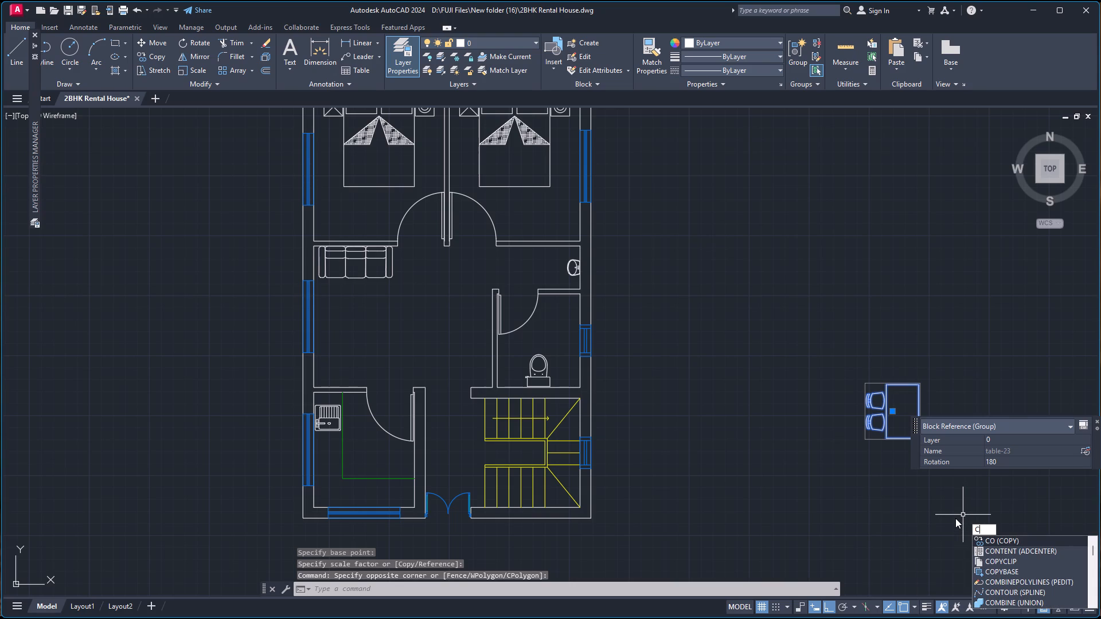
{"action": "key", "text": "BackSpace"}
{"action": "key", "text": "BackSpace"}
{"action": "key", "text": "BackSpace"}
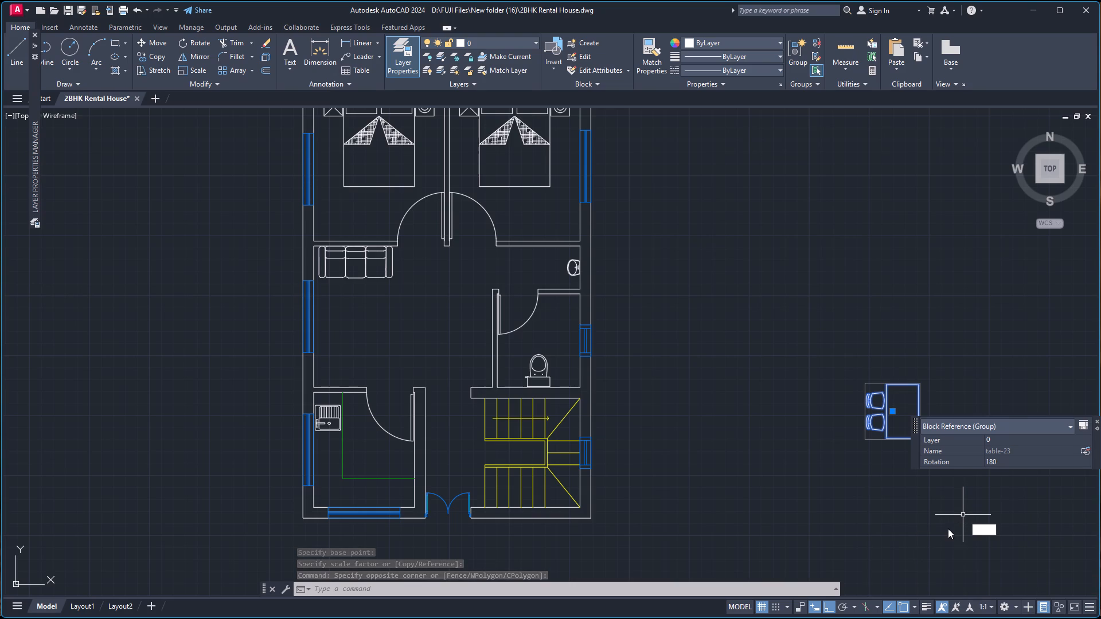
{"action": "key", "text": "m"}
{"action": "key", "text": "Return"}
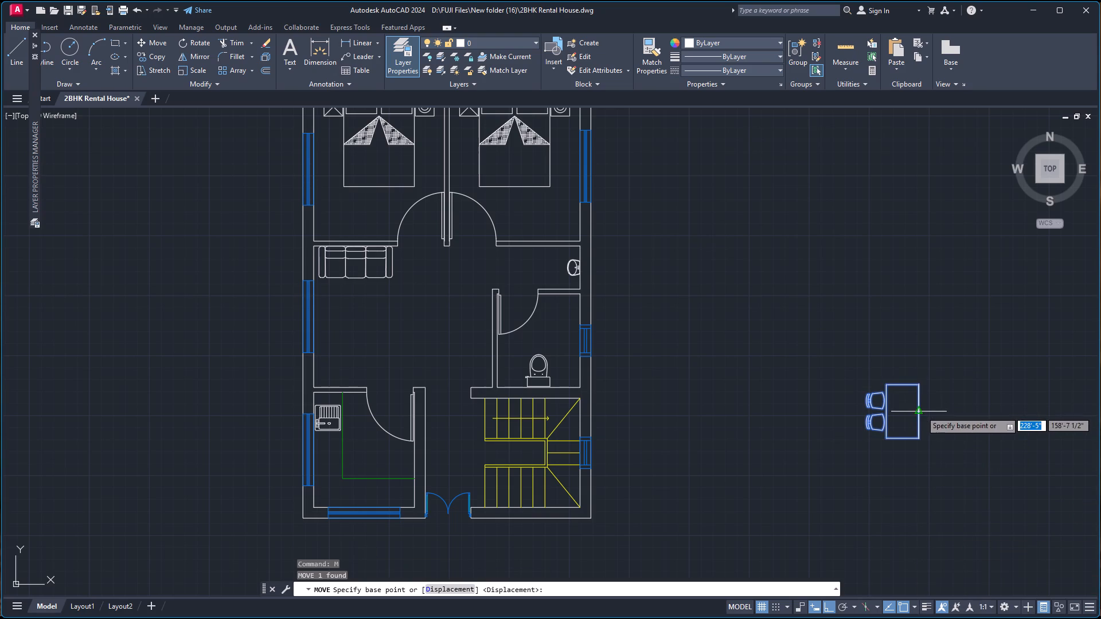
{"action": "left_click", "coordinate": [921, 411]}
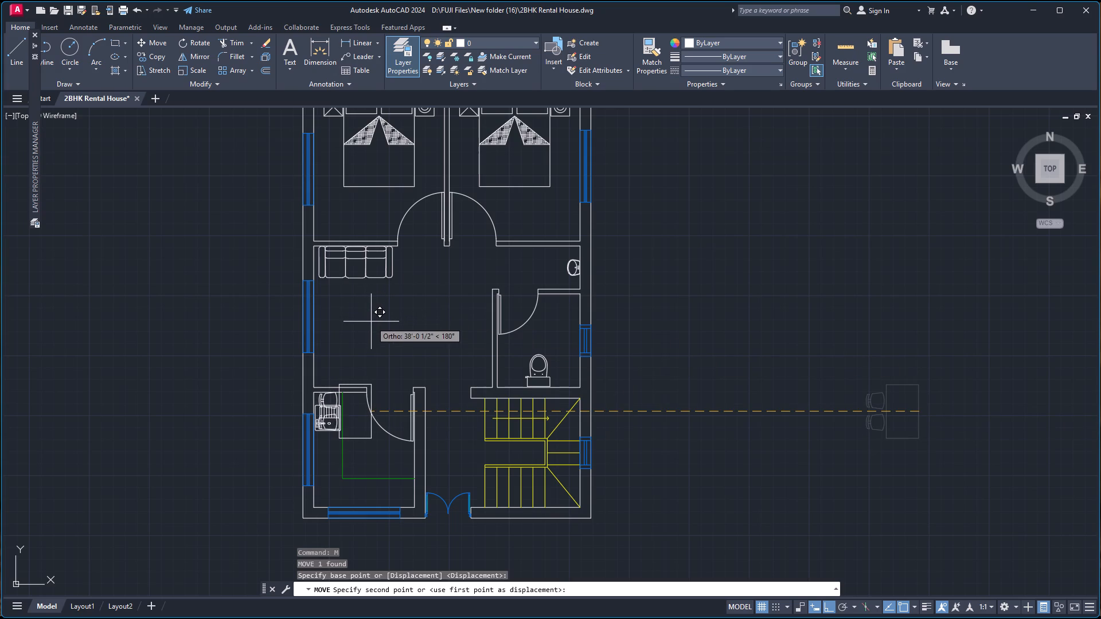
{"action": "key", "text": "F8"}
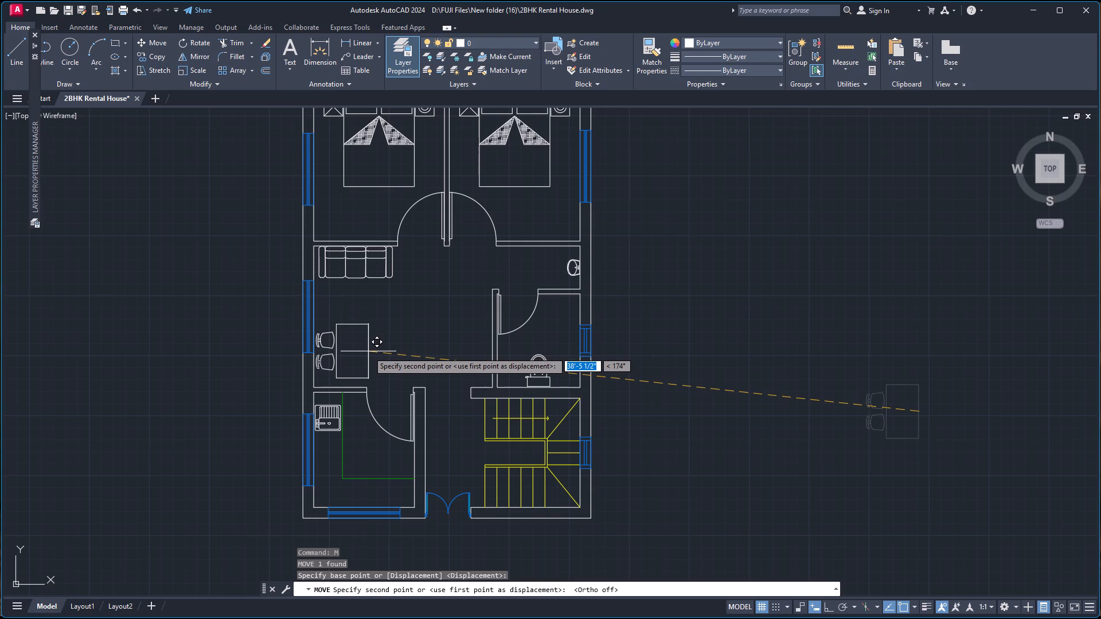
{"action": "left_click", "coordinate": [368, 351]}
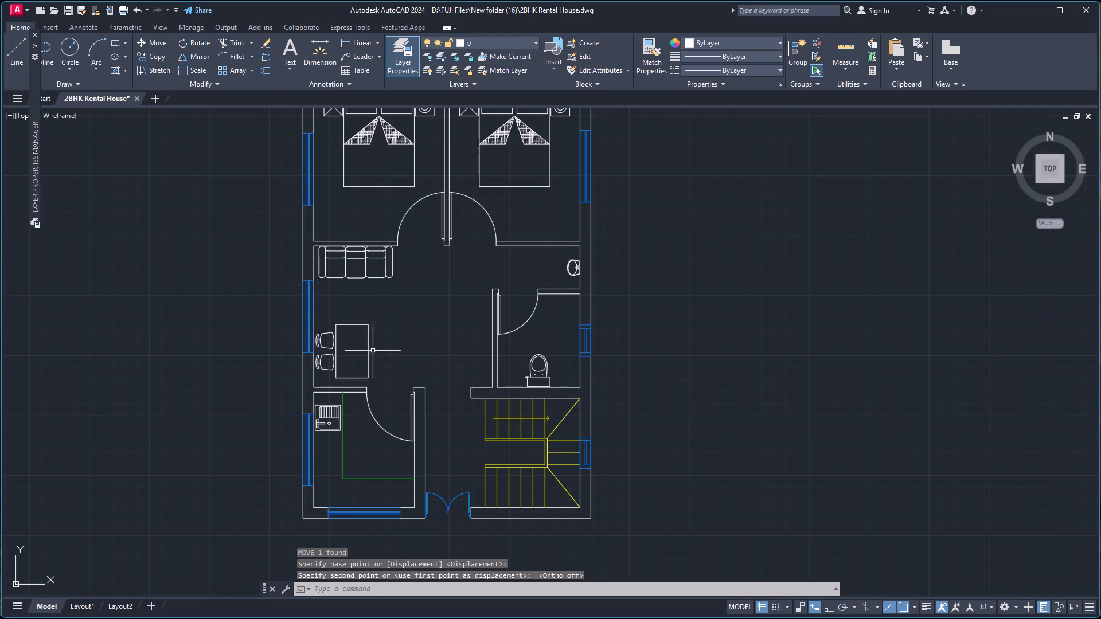
Draw a coffee table rectangle about 3'-5 1/2" by 1'-3 1/2" in the living area between the sofa and dining table.
{"action": "scroll", "coordinate": [373, 348], "scroll_direction": "down", "scroll_amount": 3}
{"action": "scroll", "coordinate": [364, 345], "scroll_direction": "up", "scroll_amount": 7}
{"action": "scroll", "coordinate": [334, 390], "scroll_direction": "down", "scroll_amount": 3}
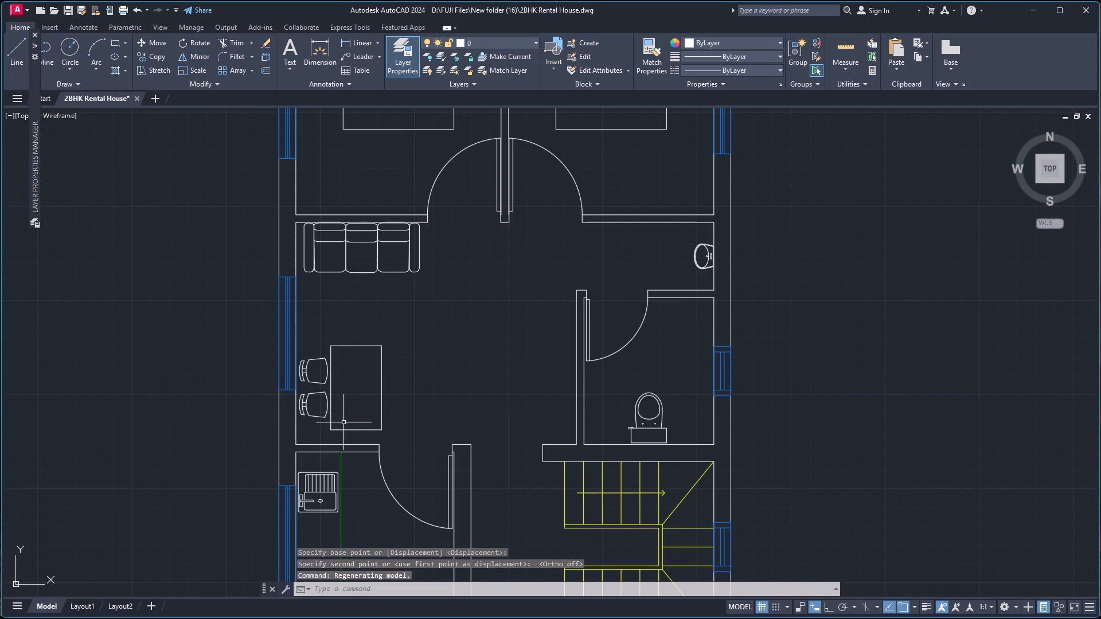
{"action": "scroll", "coordinate": [587, 333], "scroll_direction": "down", "scroll_amount": 3}
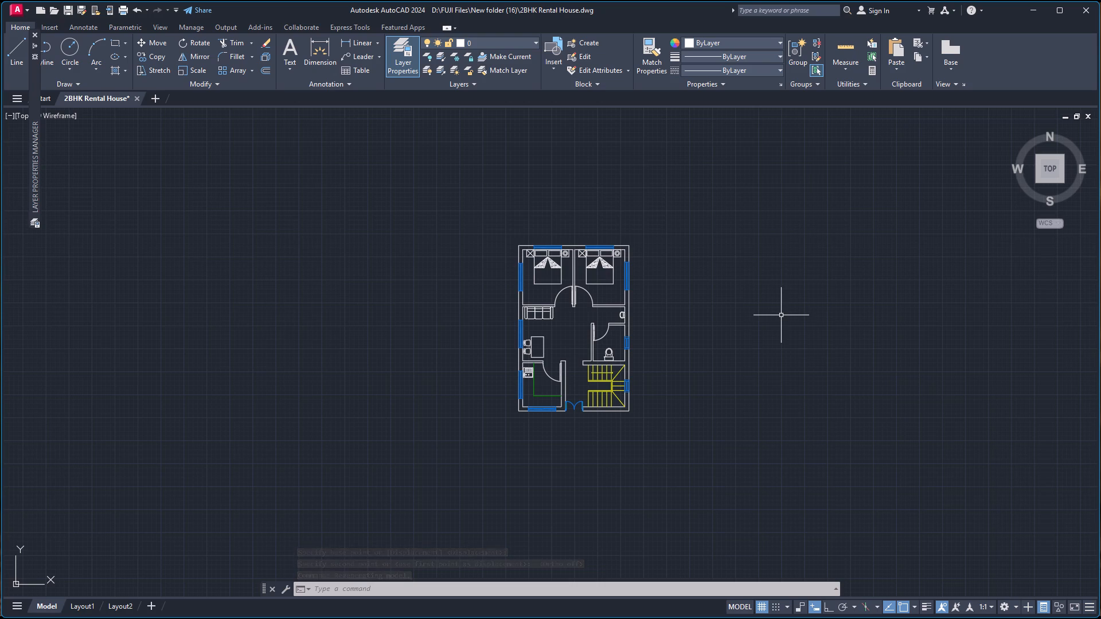
{"action": "scroll", "coordinate": [575, 313], "scroll_direction": "up", "scroll_amount": 3}
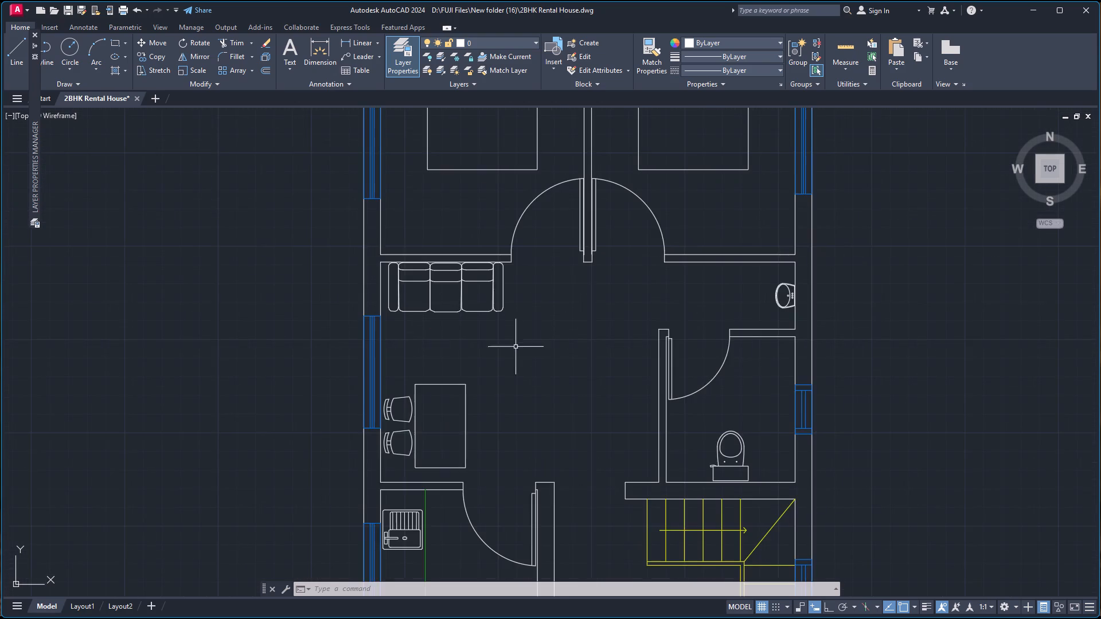
{"action": "scroll", "coordinate": [499, 348], "scroll_direction": "up", "scroll_amount": 1}
{"action": "type", "text": "rec"}
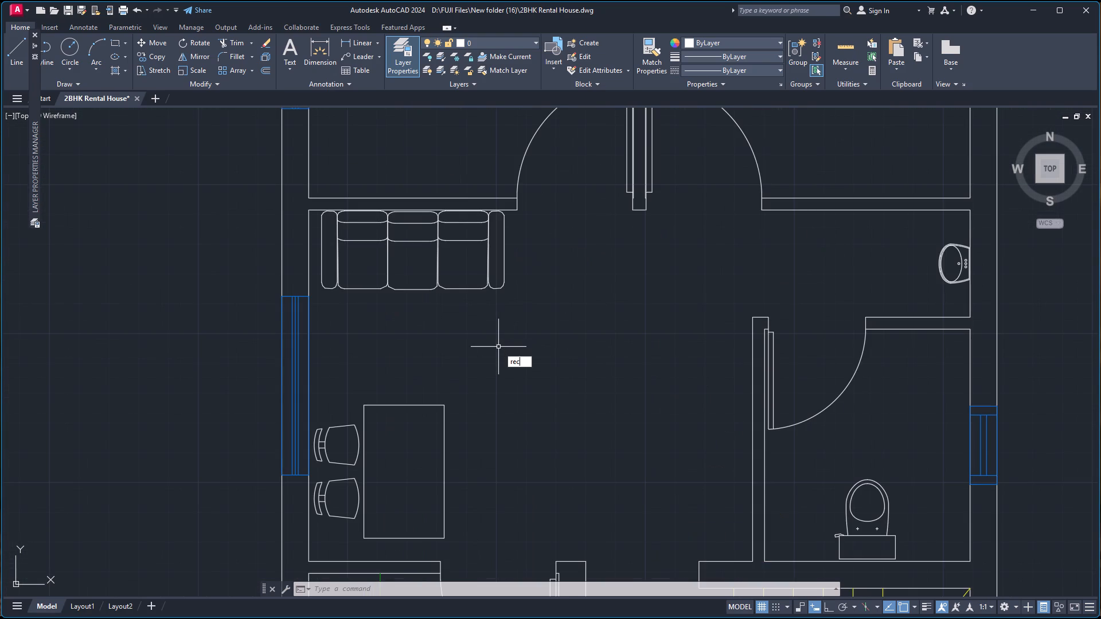
{"action": "key", "text": "Return"}
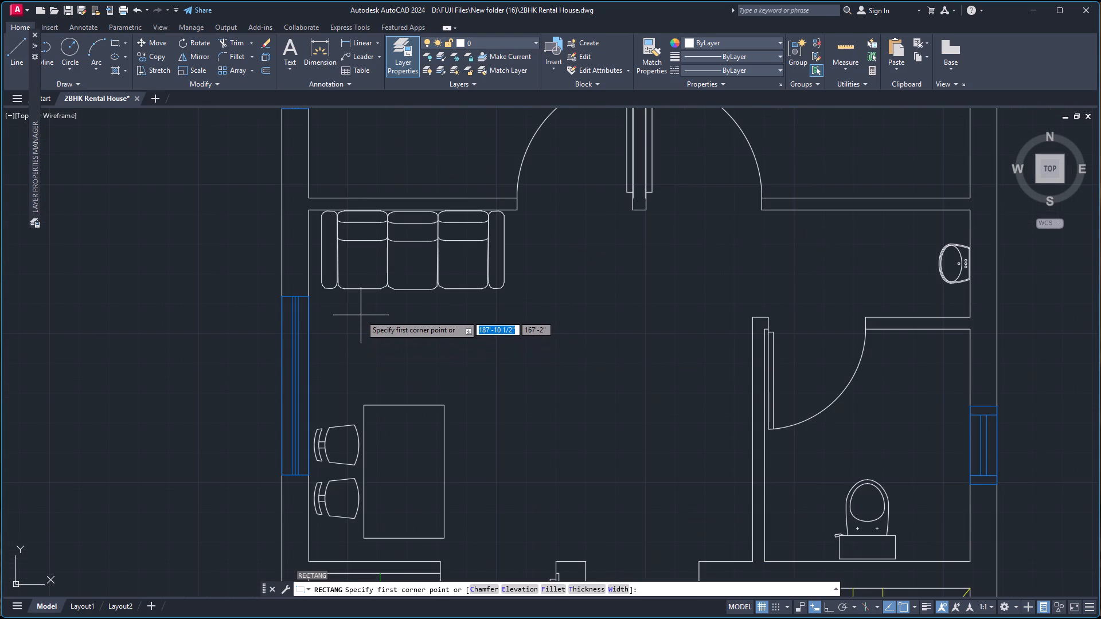
{"action": "left_click", "coordinate": [351, 318]}
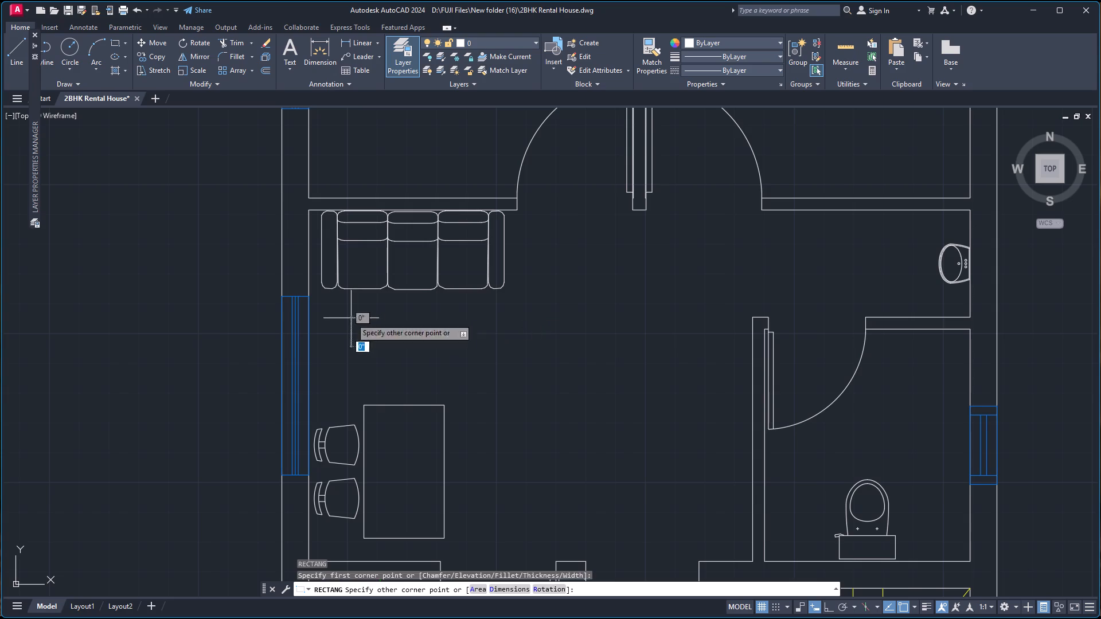
{"action": "left_click", "coordinate": [475, 365]}
{"action": "scroll", "coordinate": [776, 412], "scroll_direction": "down", "scroll_amount": 4}
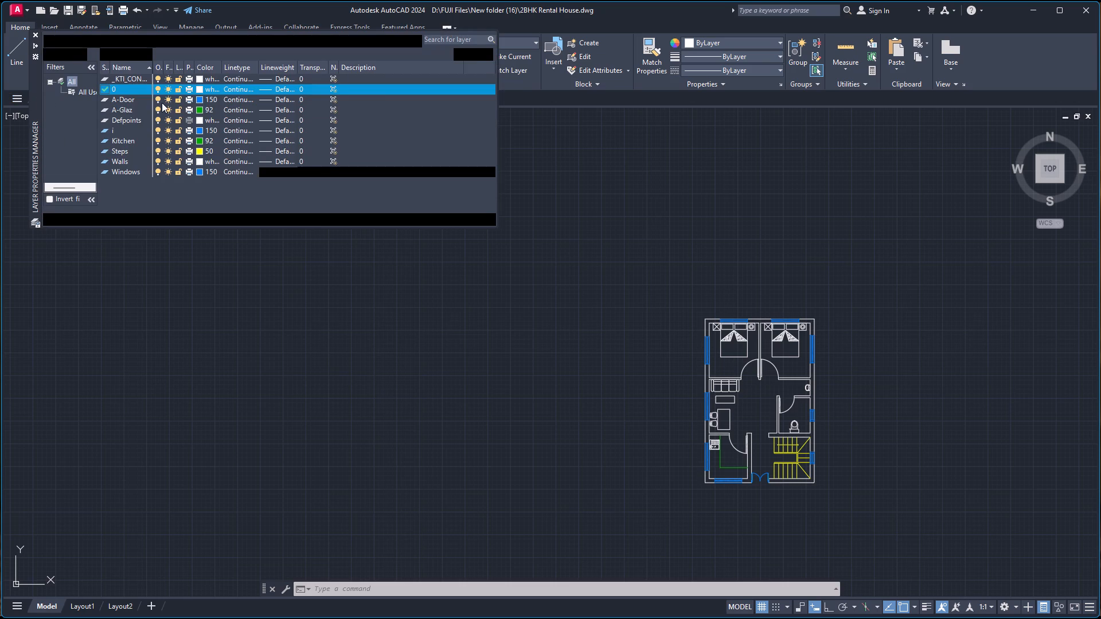
Open the recent drawing Autocad Blocks, dismissing the missing SHX and unresolved reference notices.
{"action": "left_click", "coordinate": [38, 45]}
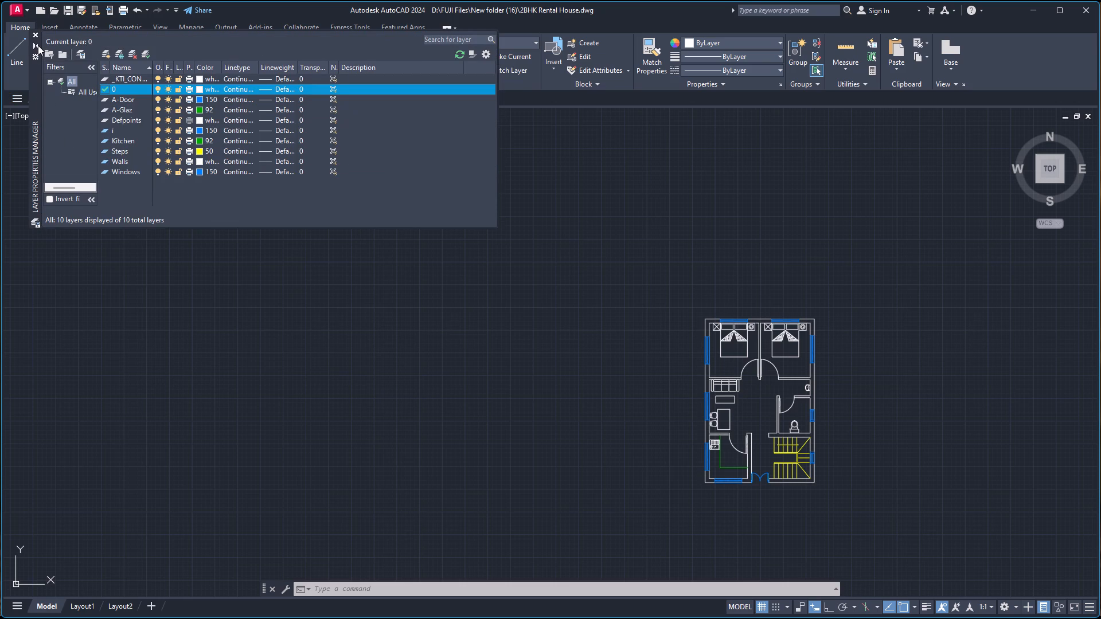
{"action": "left_click", "coordinate": [38, 45]}
{"action": "left_click", "coordinate": [35, 46]}
{"action": "left_click", "coordinate": [48, 99]}
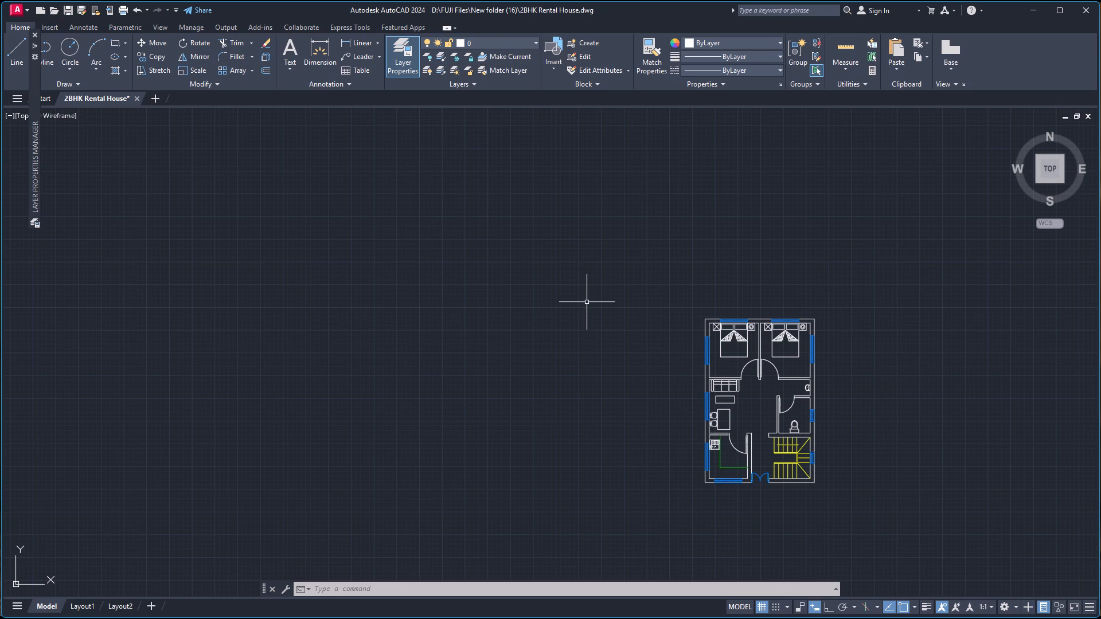
{"action": "left_click", "coordinate": [45, 97]}
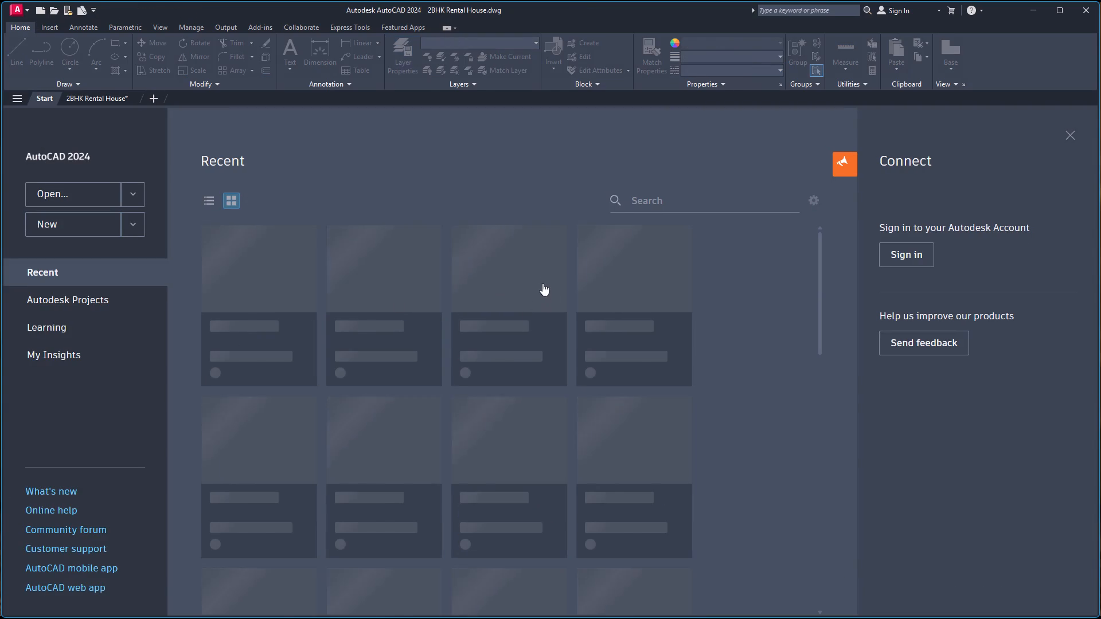
{"action": "left_click", "coordinate": [518, 278]}
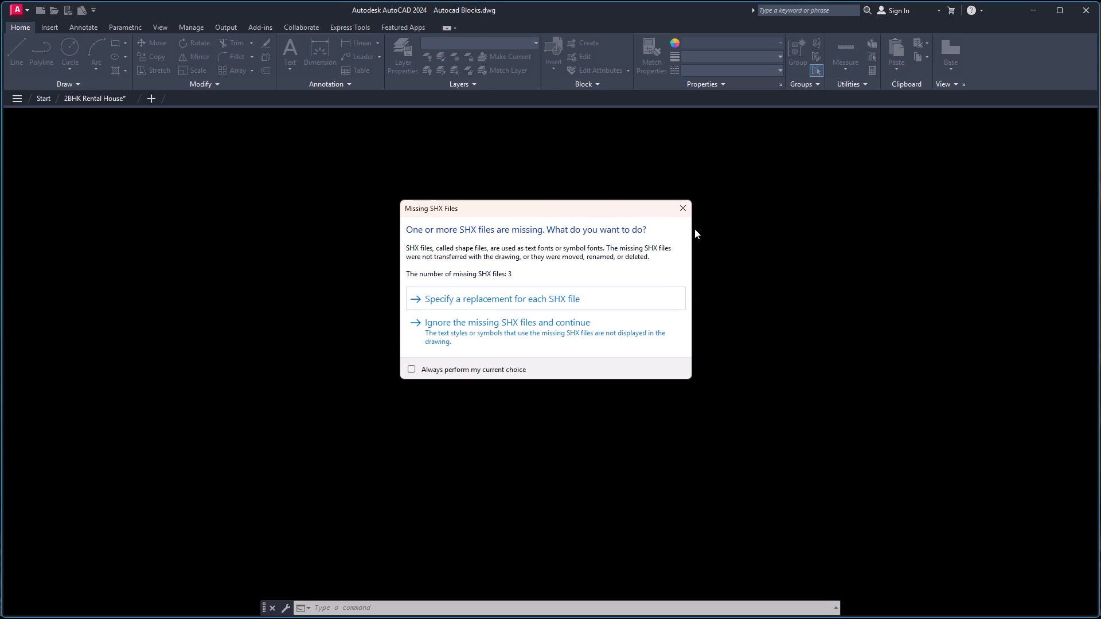
{"action": "left_click", "coordinate": [677, 202]}
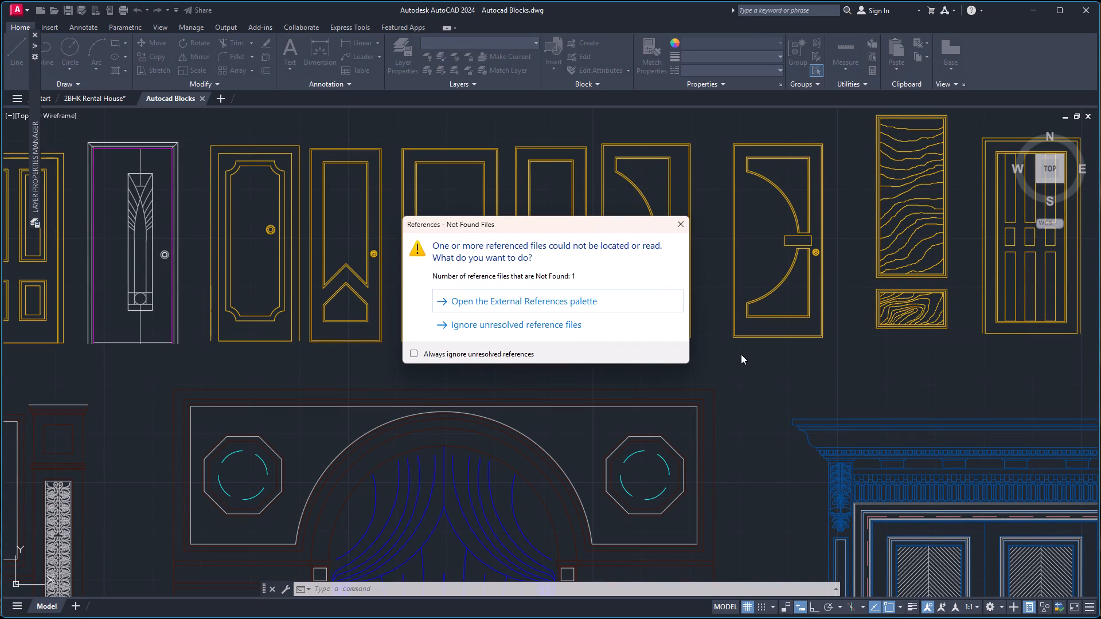
{"action": "left_click", "coordinate": [684, 225]}
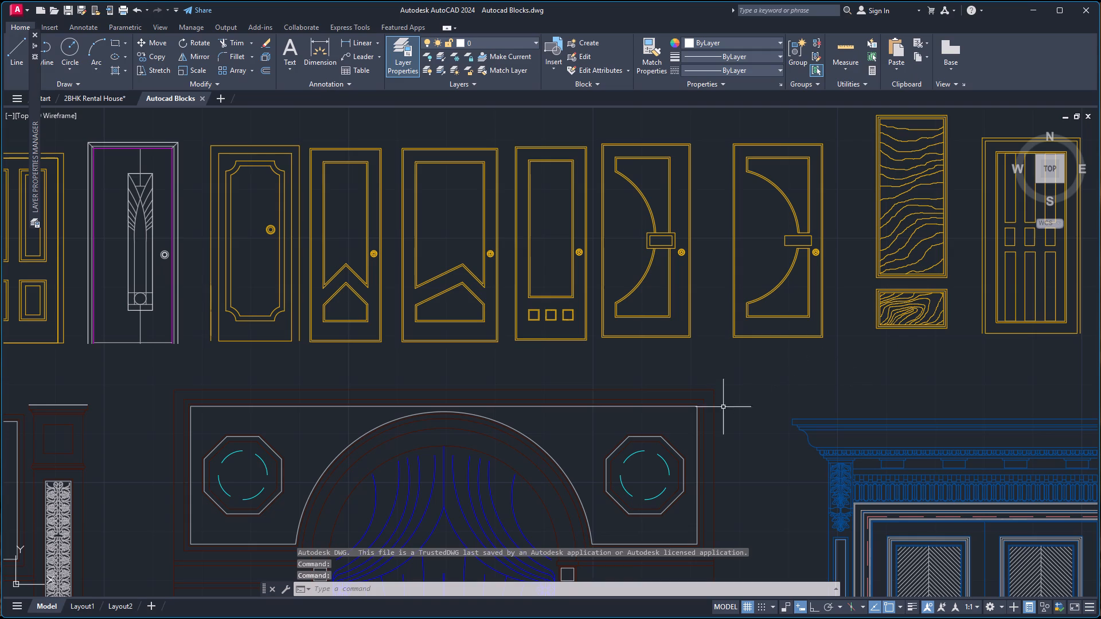
Look over the block library's categories to locate the Kitchens & Baths section.
{"action": "scroll", "coordinate": [795, 380], "scroll_direction": "down", "scroll_amount": 5}
{"action": "scroll", "coordinate": [825, 328], "scroll_direction": "down", "scroll_amount": 6}
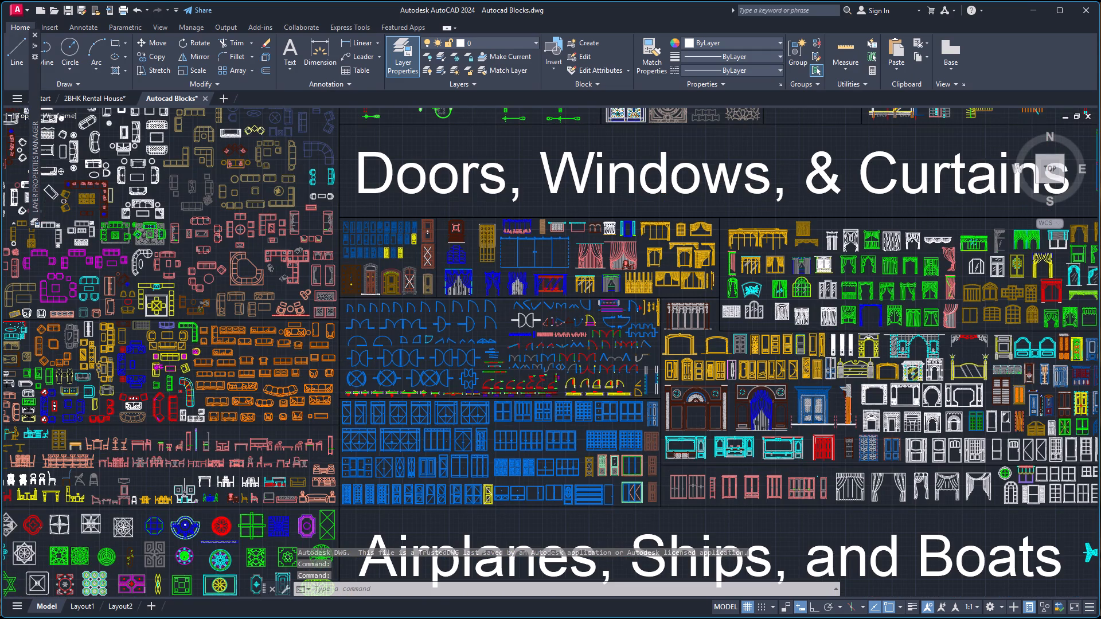
{"action": "scroll", "coordinate": [686, 292], "scroll_direction": "down", "scroll_amount": 1}
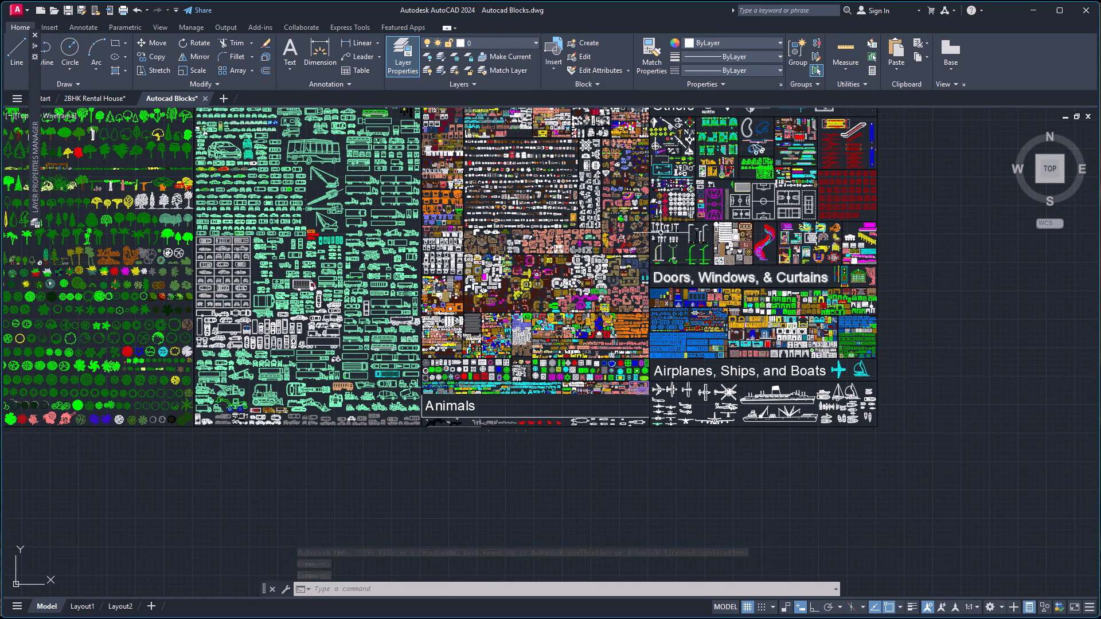
{"action": "scroll", "coordinate": [542, 139], "scroll_direction": "down", "scroll_amount": 3}
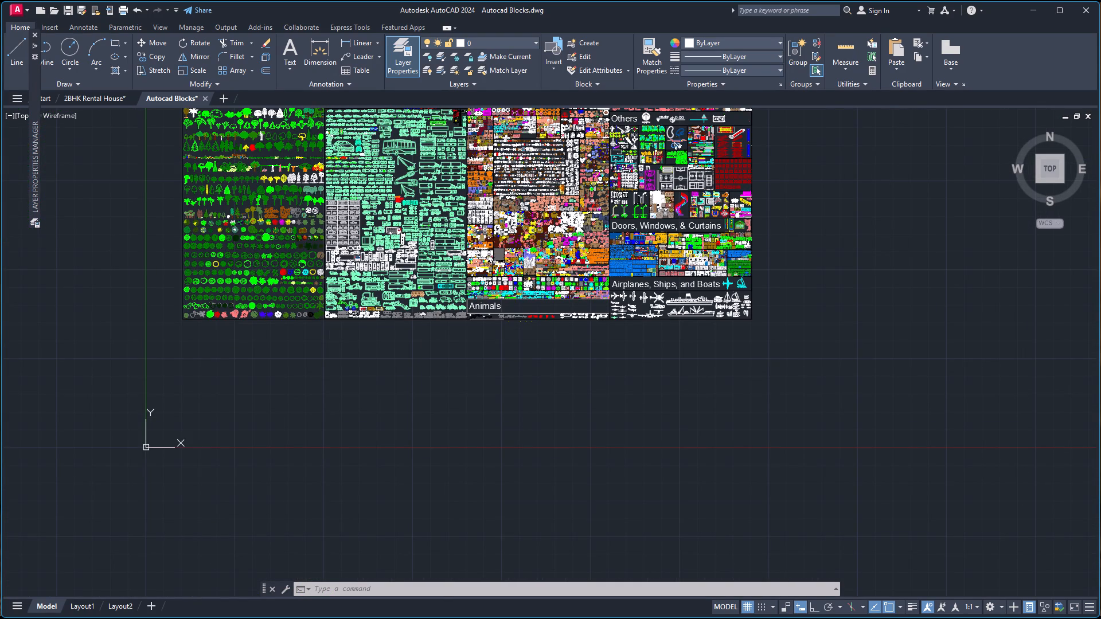
{"action": "scroll", "coordinate": [560, 114], "scroll_direction": "up", "scroll_amount": 1}
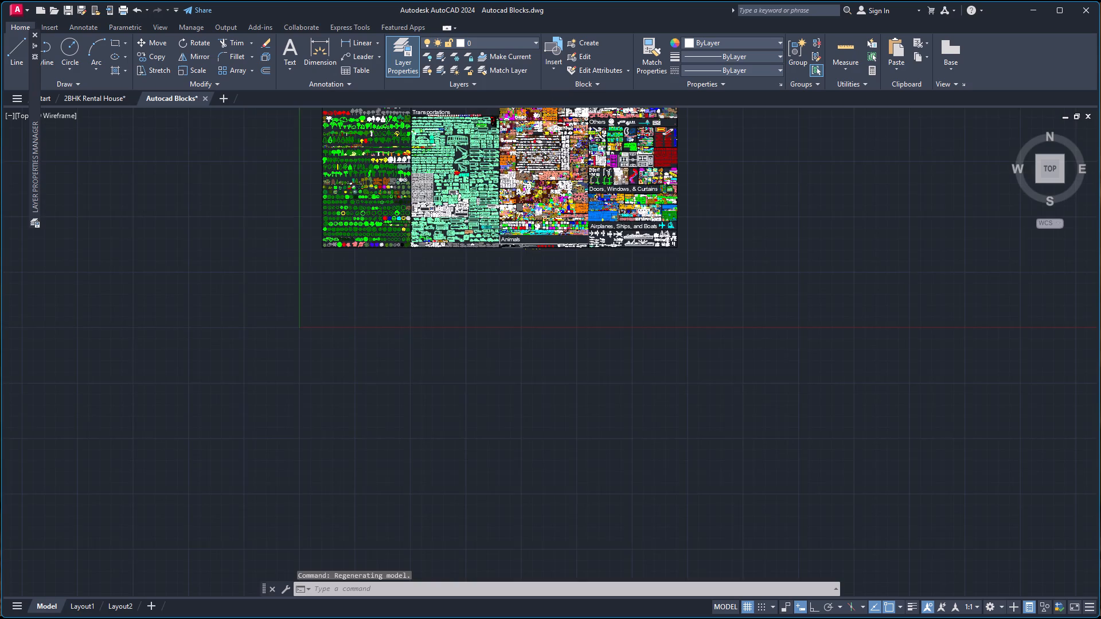
{"action": "scroll", "coordinate": [560, 114], "scroll_direction": "up", "scroll_amount": 3}
{"action": "scroll", "coordinate": [560, 114], "scroll_direction": "down", "scroll_amount": 2}
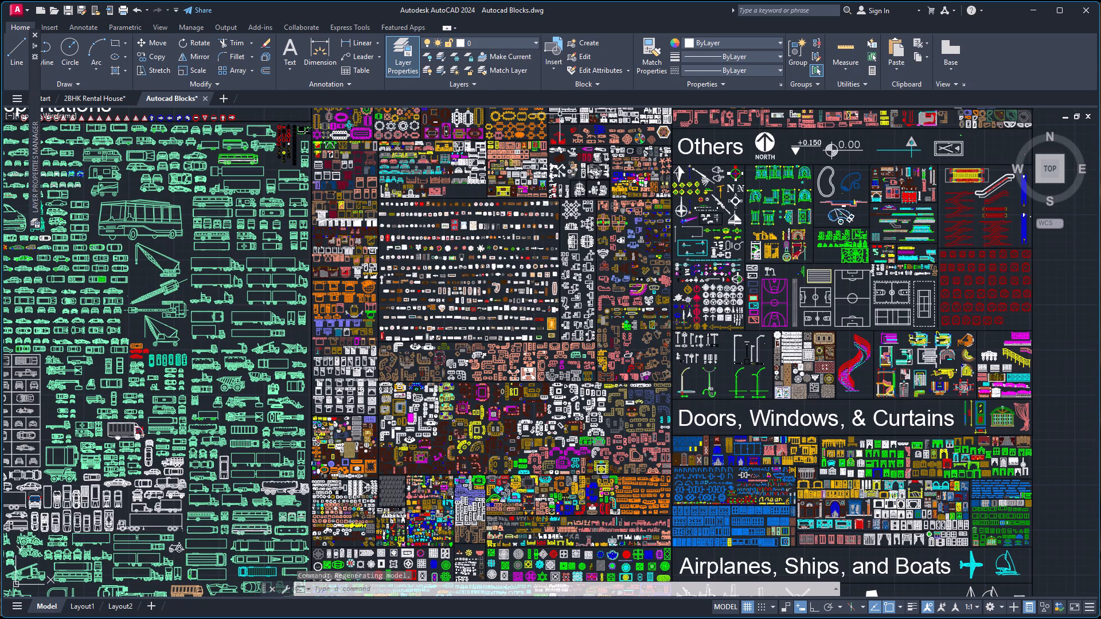
{"action": "scroll", "coordinate": [560, 114], "scroll_direction": "down", "scroll_amount": 6}
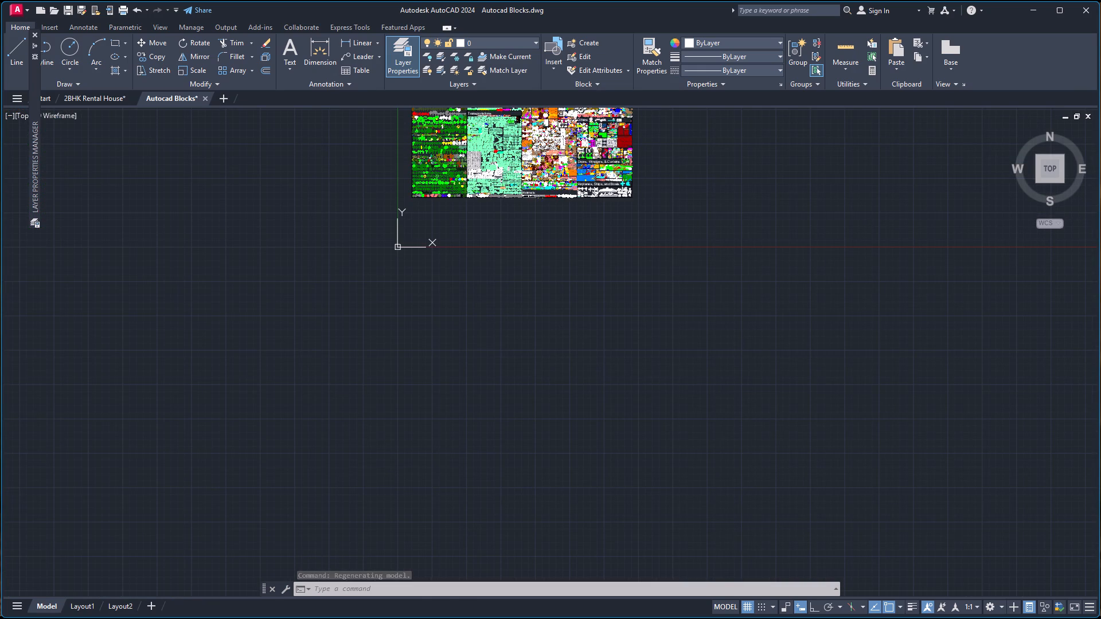
{"action": "scroll", "coordinate": [567, 108], "scroll_direction": "up", "scroll_amount": 1}
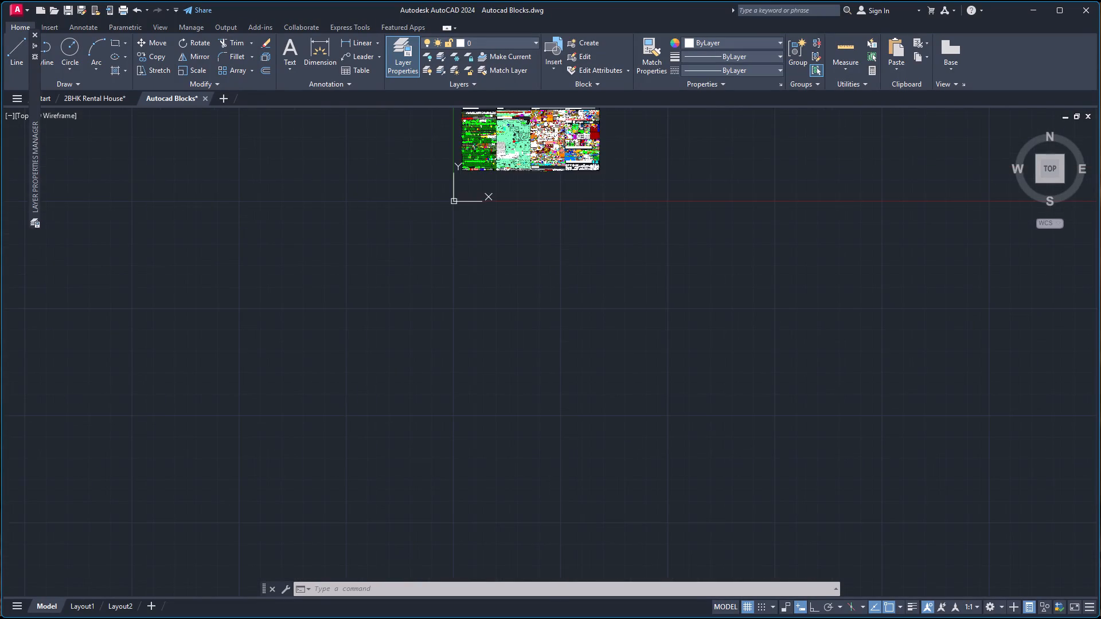
{"action": "scroll", "coordinate": [567, 108], "scroll_direction": "up", "scroll_amount": 5}
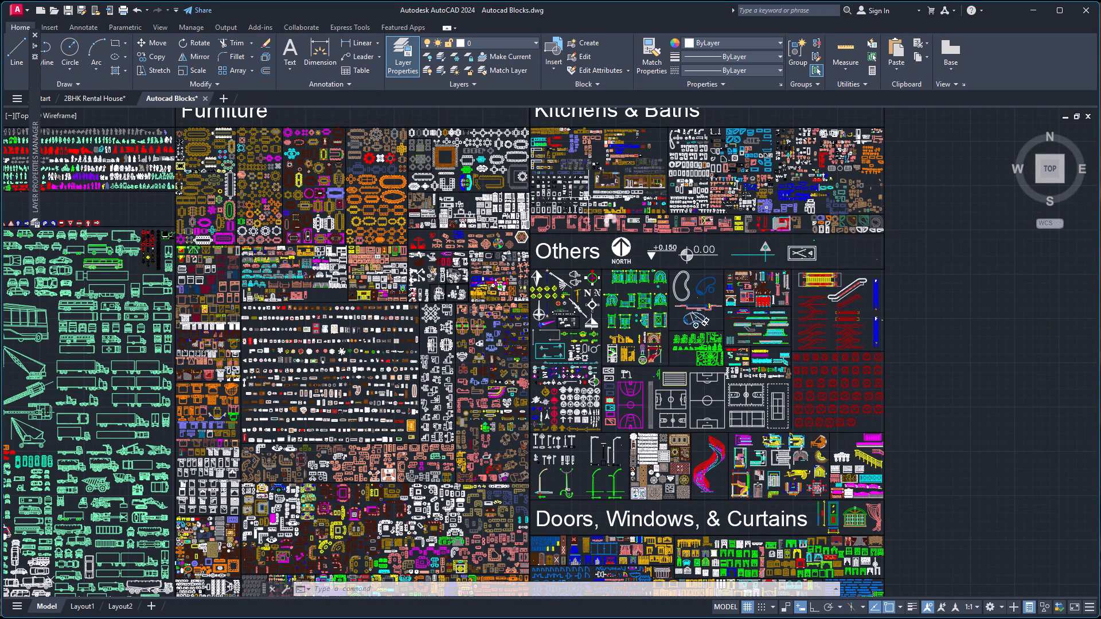
Examine the cooktop, oven, sink and refrigerator blocks in the kitchen part of the Kitchens & Baths section.
{"action": "scroll", "coordinate": [573, 183], "scroll_direction": "up", "scroll_amount": 3}
{"action": "scroll", "coordinate": [522, 183], "scroll_direction": "up", "scroll_amount": 3}
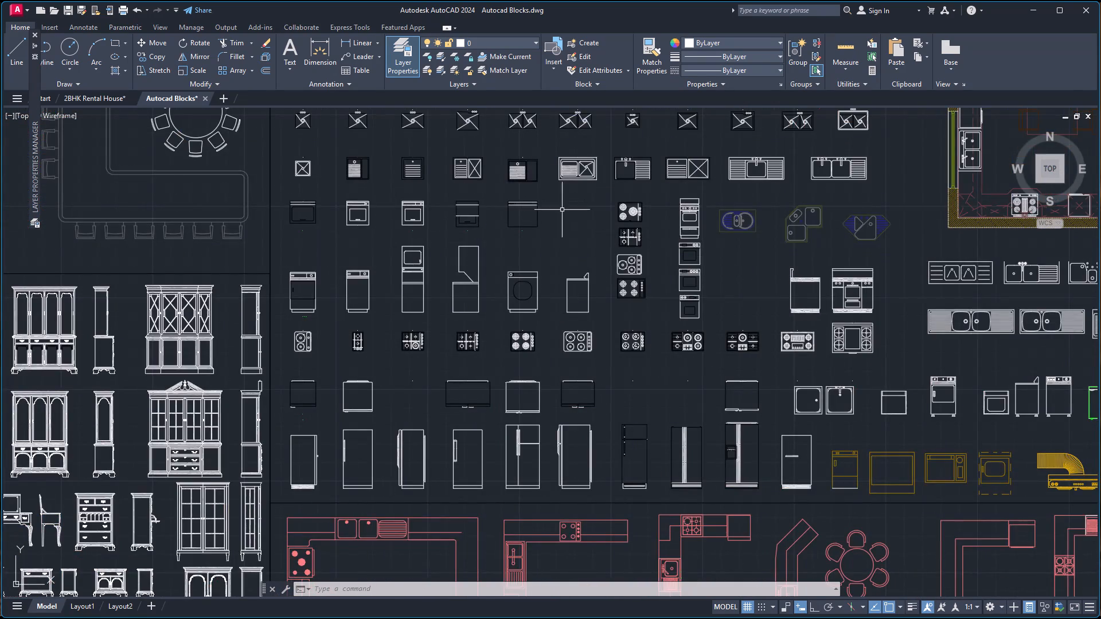
{"action": "scroll", "coordinate": [562, 210], "scroll_direction": "up", "scroll_amount": 2}
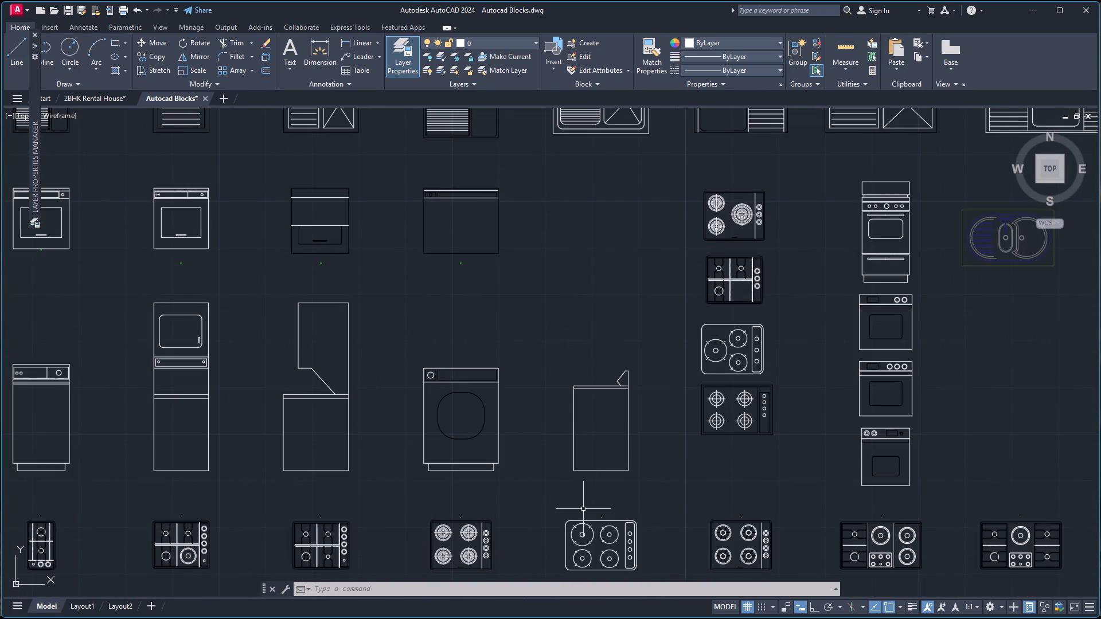
{"action": "scroll", "coordinate": [702, 516], "scroll_direction": "down", "scroll_amount": 1}
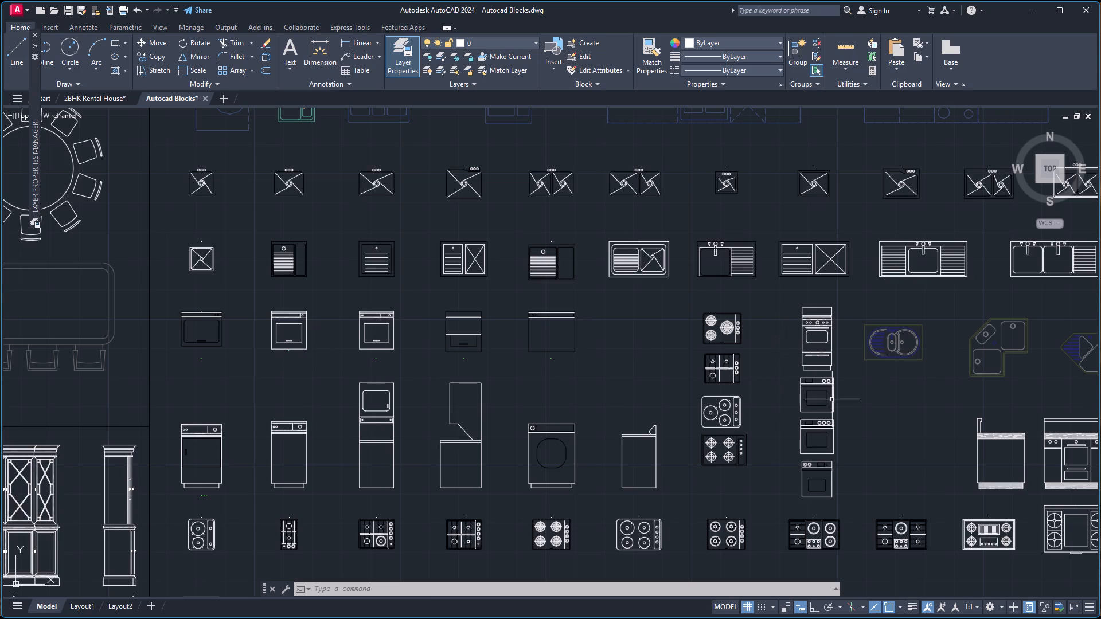
{"action": "scroll", "coordinate": [872, 354], "scroll_direction": "down", "scroll_amount": 1}
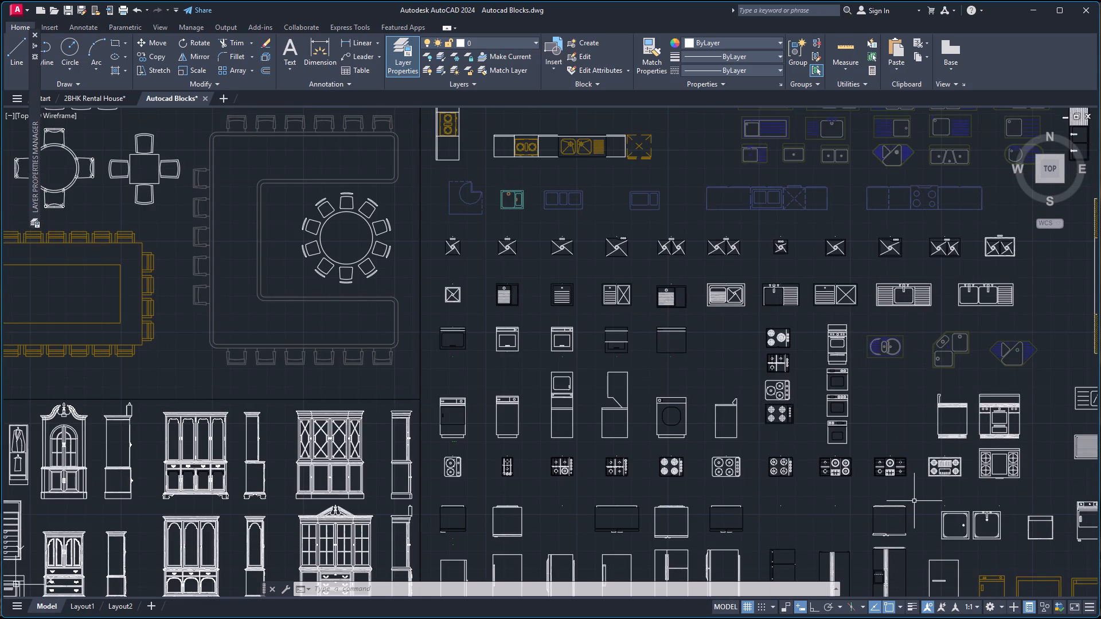
{"action": "scroll", "coordinate": [780, 226], "scroll_direction": "down", "scroll_amount": 1}
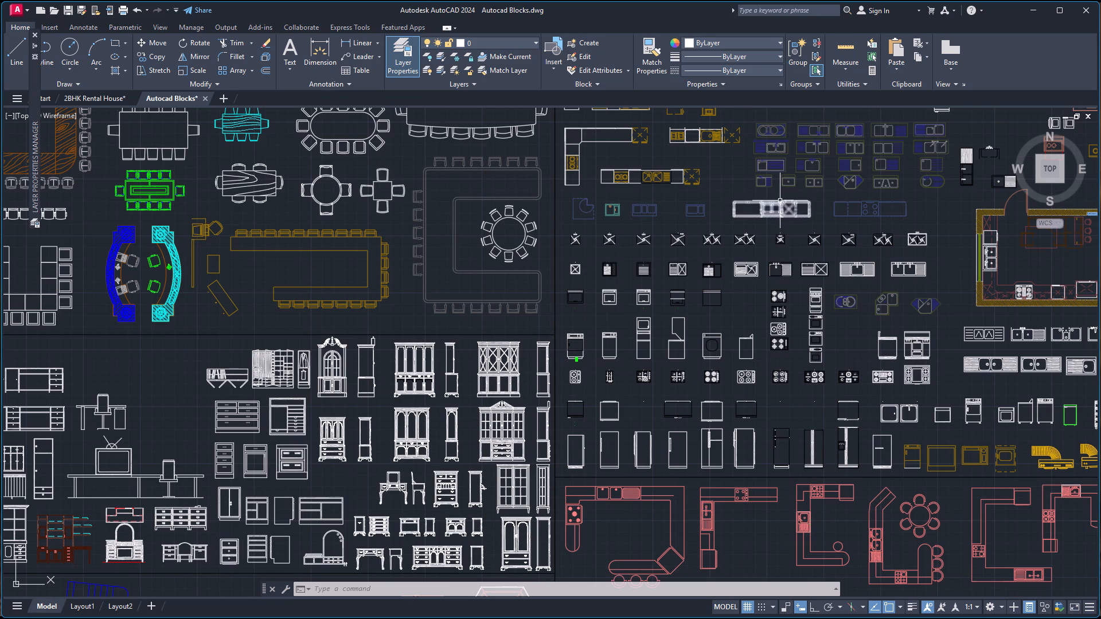
{"action": "scroll", "coordinate": [791, 453], "scroll_direction": "down", "scroll_amount": 2}
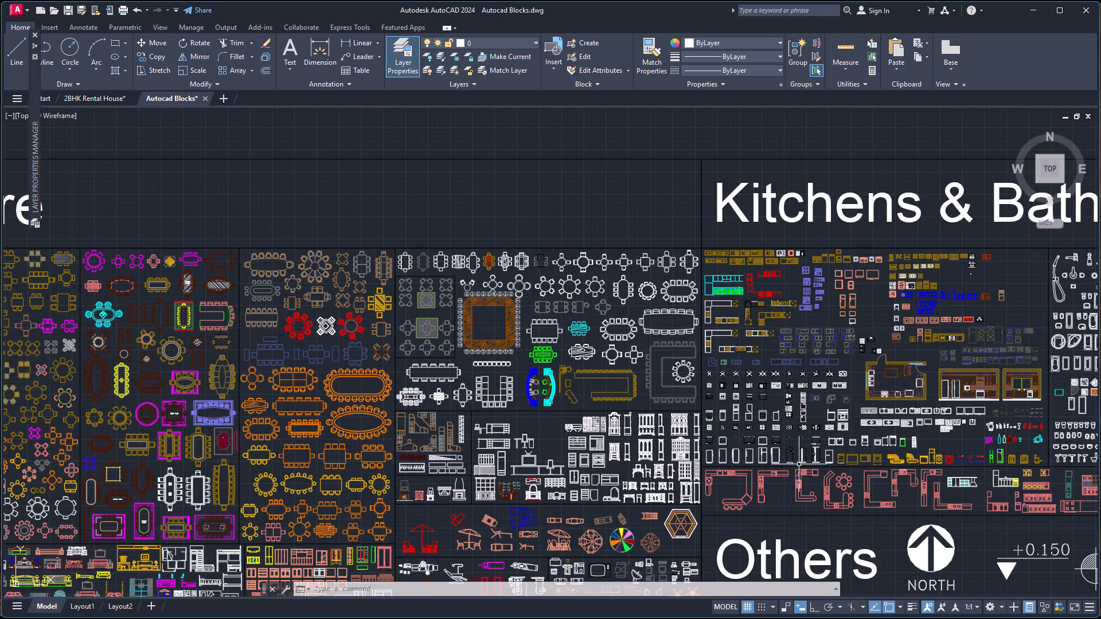
Look through the upper rows of sinks, appliances, hobs and kitchen layouts in Kitchens & Baths for a suitable stove.
{"action": "scroll", "coordinate": [801, 237], "scroll_direction": "up", "scroll_amount": 2}
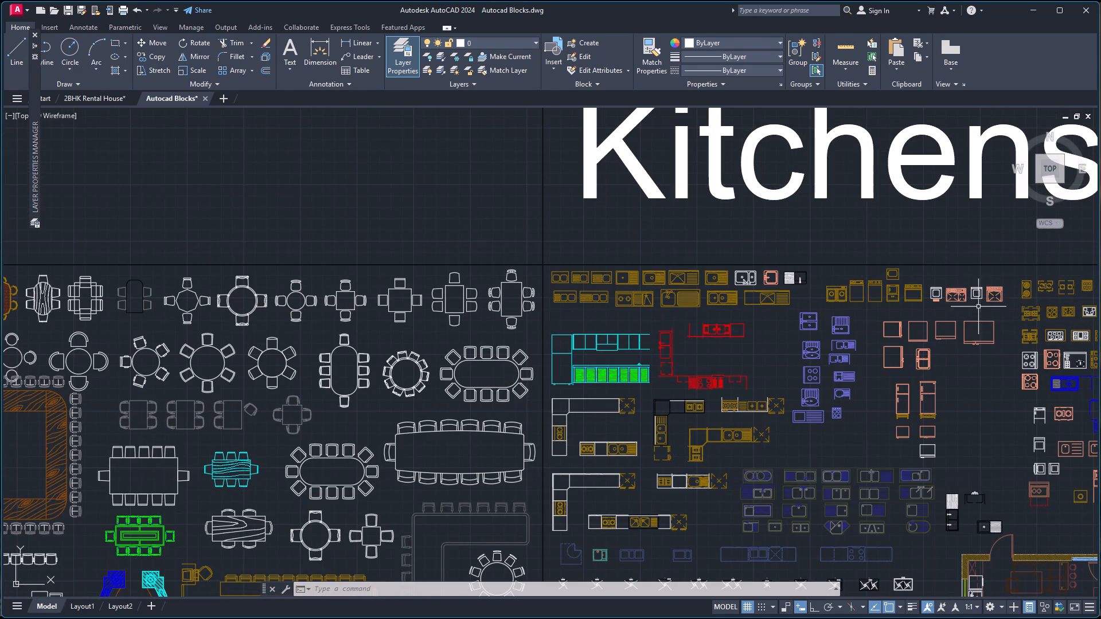
{"action": "scroll", "coordinate": [1049, 365], "scroll_direction": "up", "scroll_amount": 2}
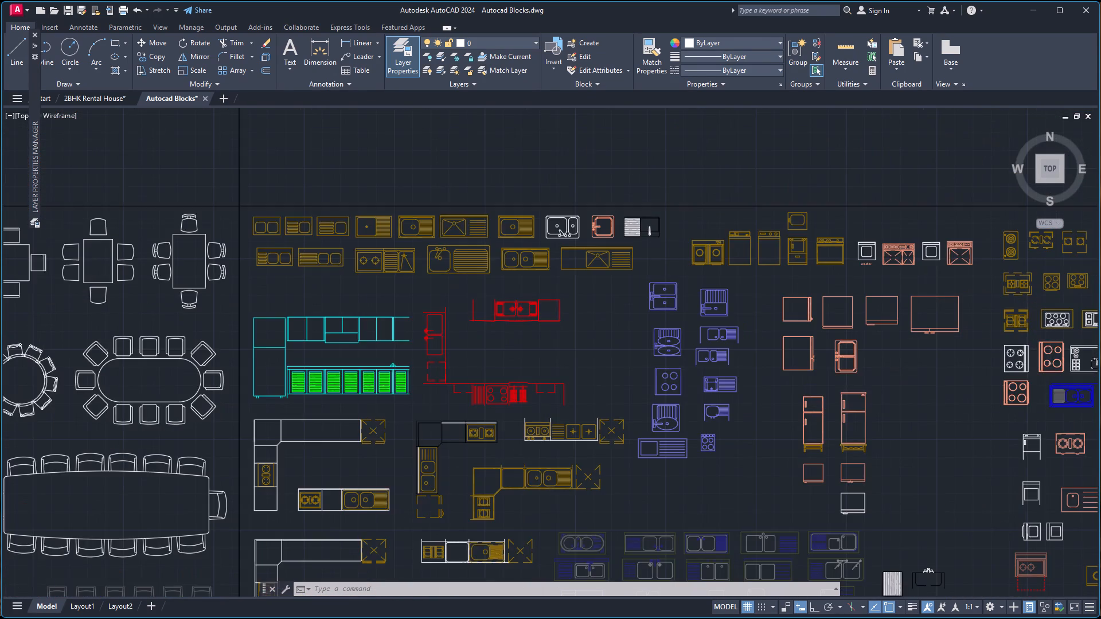
{"action": "scroll", "coordinate": [1051, 364], "scroll_direction": "up", "scroll_amount": 1}
{"action": "scroll", "coordinate": [1064, 369], "scroll_direction": "down", "scroll_amount": 5}
{"action": "scroll", "coordinate": [1095, 370], "scroll_direction": "up", "scroll_amount": 3}
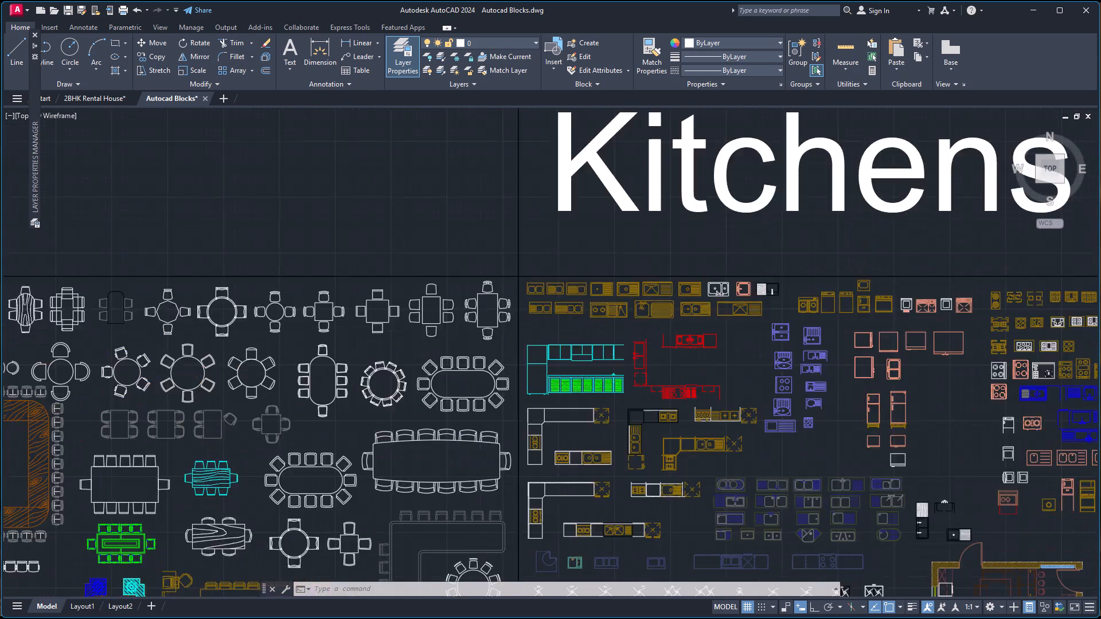
{"action": "scroll", "coordinate": [1095, 370], "scroll_direction": "up", "scroll_amount": 1}
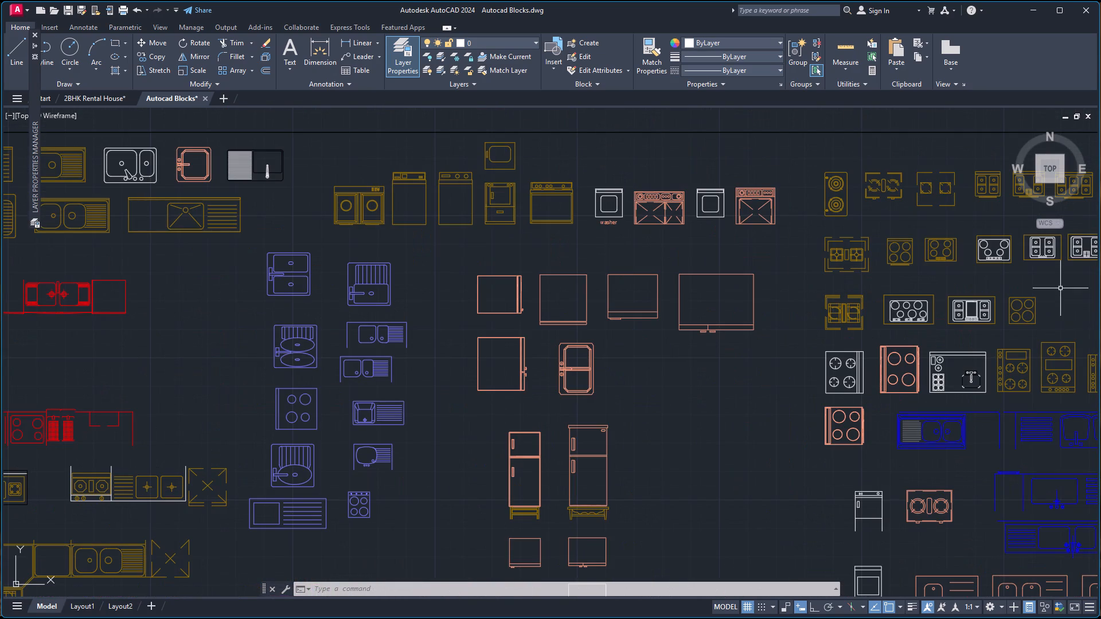
{"action": "scroll", "coordinate": [1060, 259], "scroll_direction": "down", "scroll_amount": 3}
{"action": "scroll", "coordinate": [1100, 265], "scroll_direction": "up", "scroll_amount": 3}
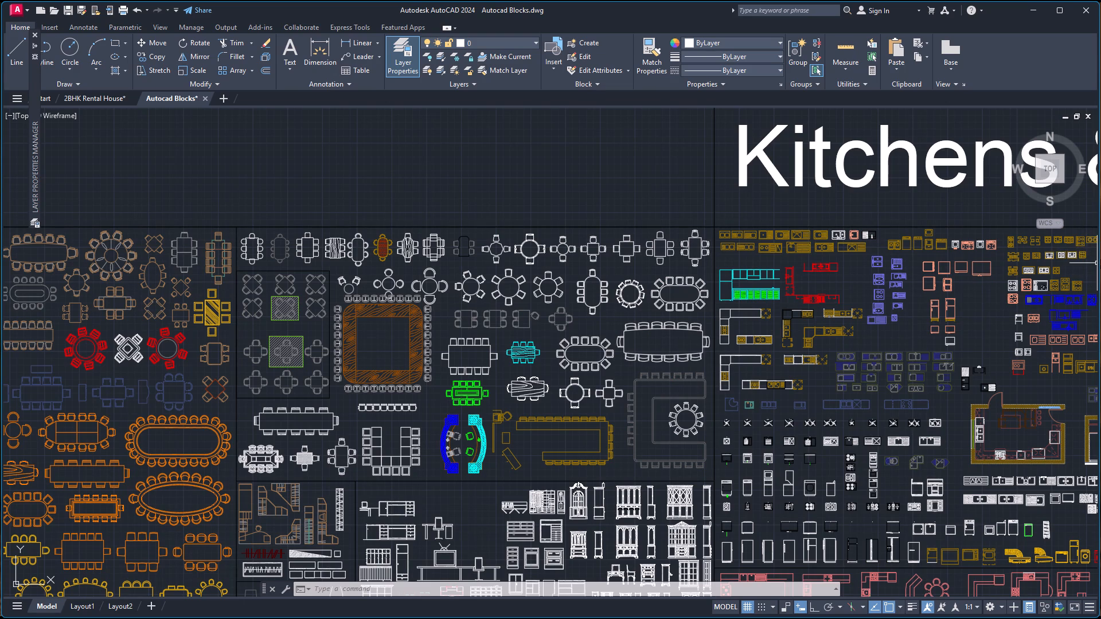
{"action": "scroll", "coordinate": [1092, 246], "scroll_direction": "up", "scroll_amount": 4}
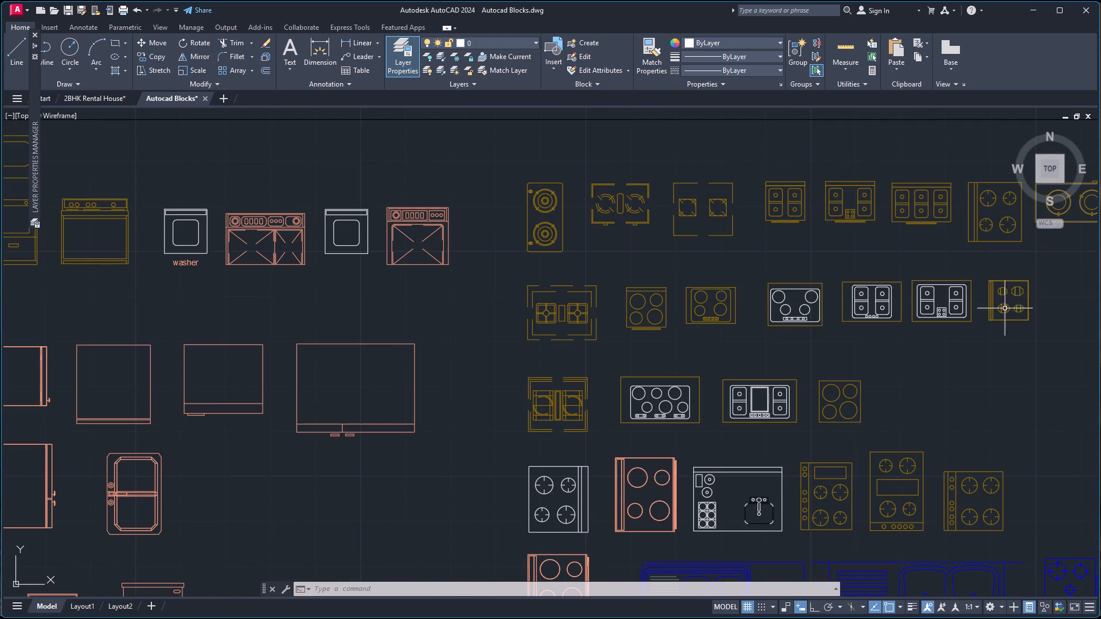
{"action": "scroll", "coordinate": [673, 476], "scroll_direction": "down", "scroll_amount": 4}
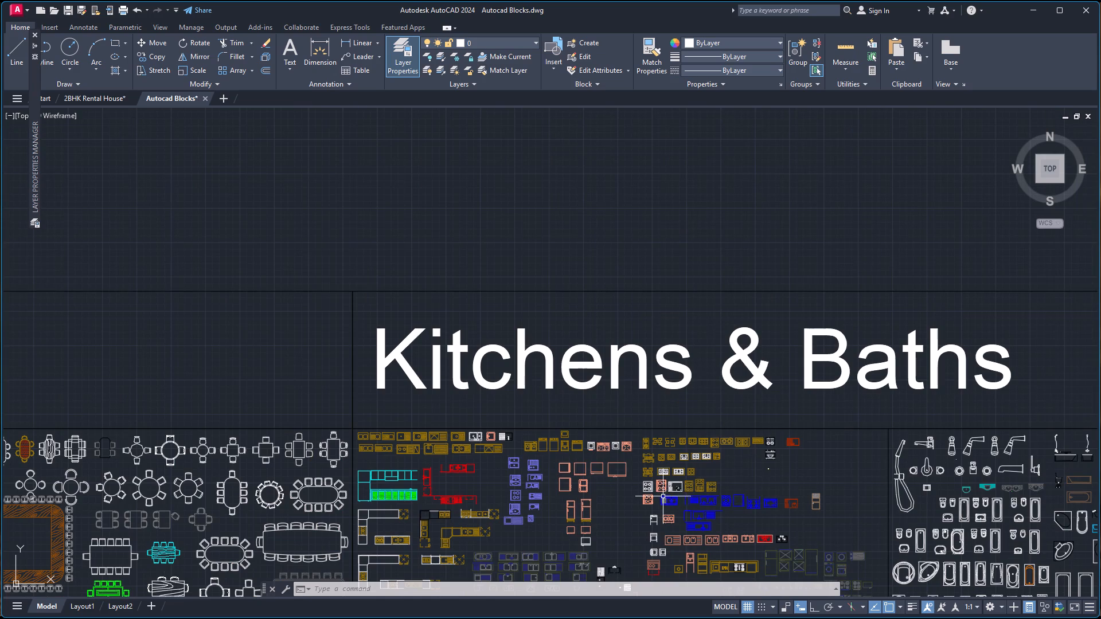
{"action": "scroll", "coordinate": [671, 547], "scroll_direction": "down", "scroll_amount": 1}
{"action": "scroll", "coordinate": [595, 569], "scroll_direction": "up", "scroll_amount": 2}
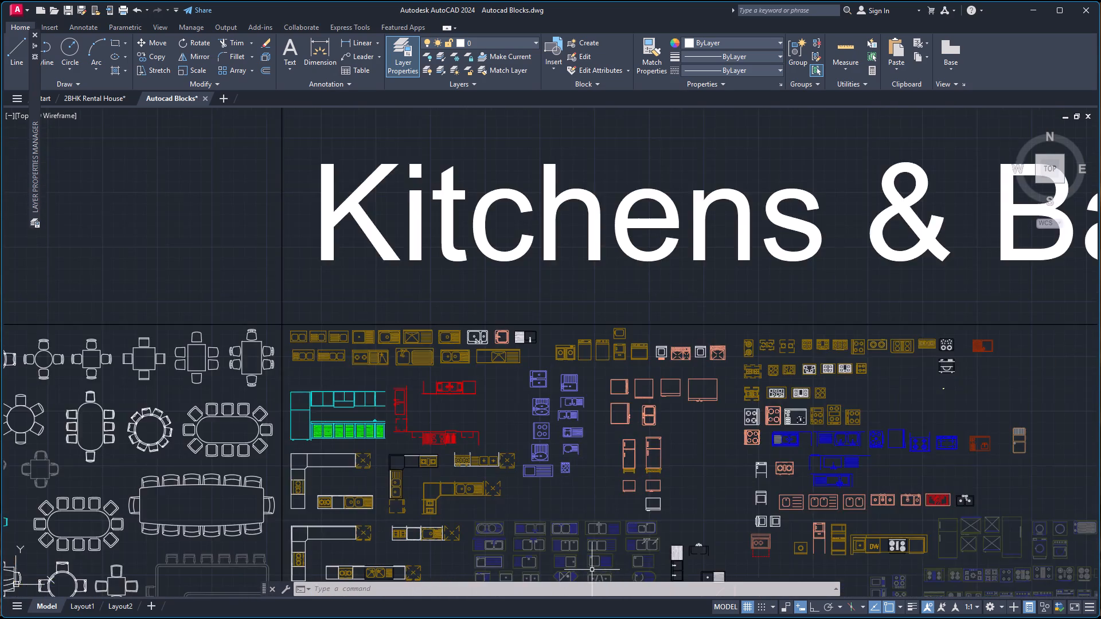
{"action": "scroll", "coordinate": [592, 570], "scroll_direction": "up", "scroll_amount": 3}
{"action": "scroll", "coordinate": [183, 424], "scroll_direction": "down", "scroll_amount": 4}
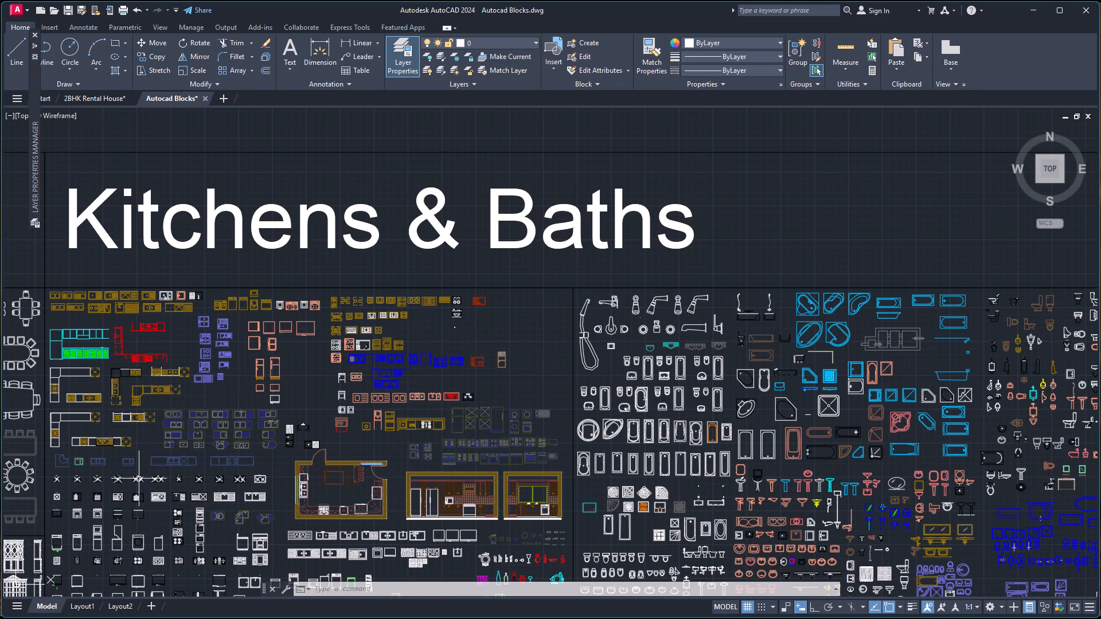
{"action": "scroll", "coordinate": [75, 534], "scroll_direction": "up", "scroll_amount": 2}
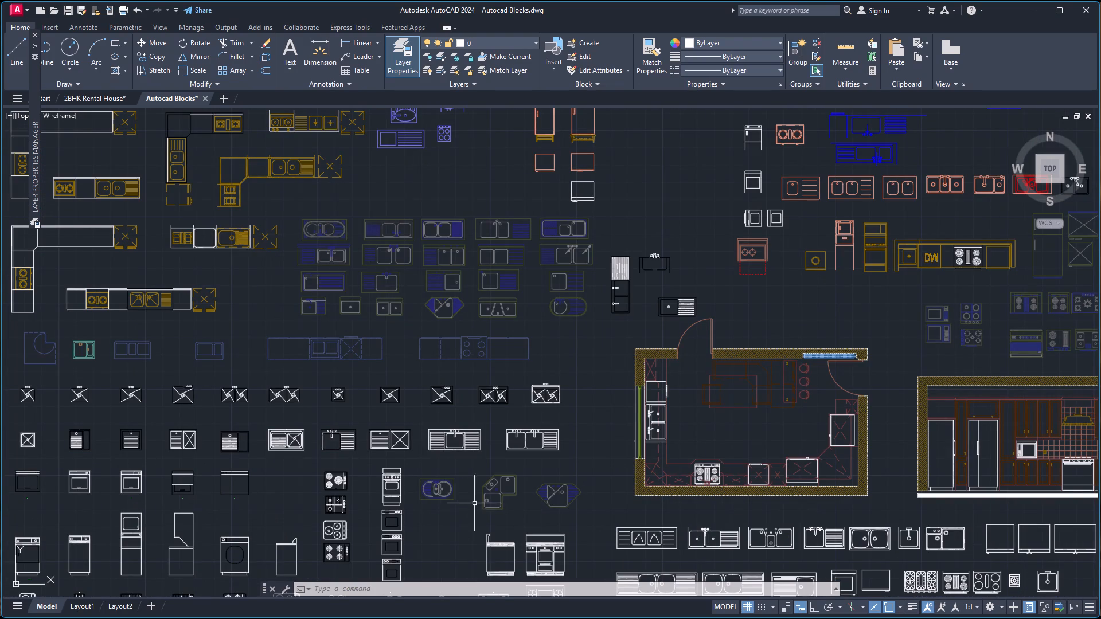
{"action": "scroll", "coordinate": [561, 476], "scroll_direction": "down", "scroll_amount": 2}
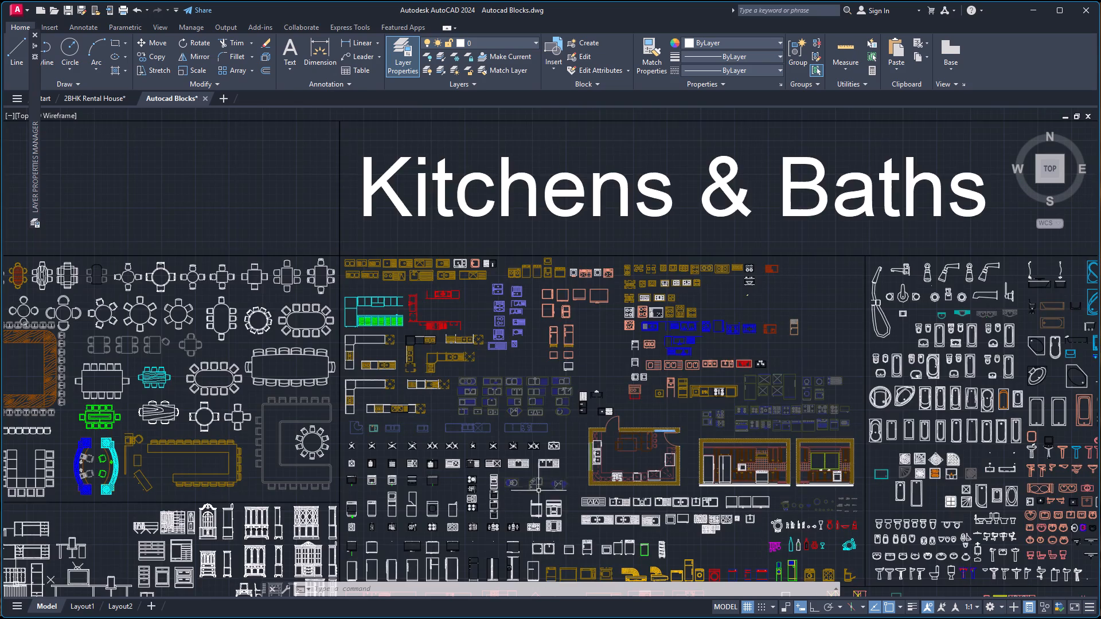
{"action": "scroll", "coordinate": [535, 492], "scroll_direction": "down", "scroll_amount": 1}
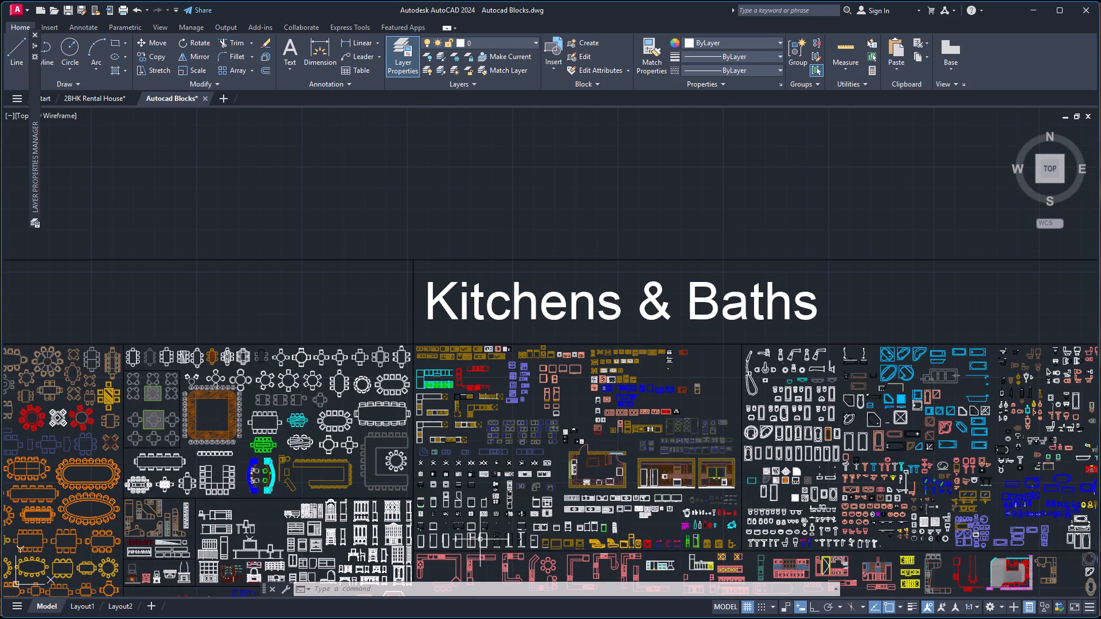
Erase the stray point at the top edge of the rounded-corner four-burner cooktop in the kitchen appliance rows.
{"action": "scroll", "coordinate": [481, 540], "scroll_direction": "up", "scroll_amount": 3}
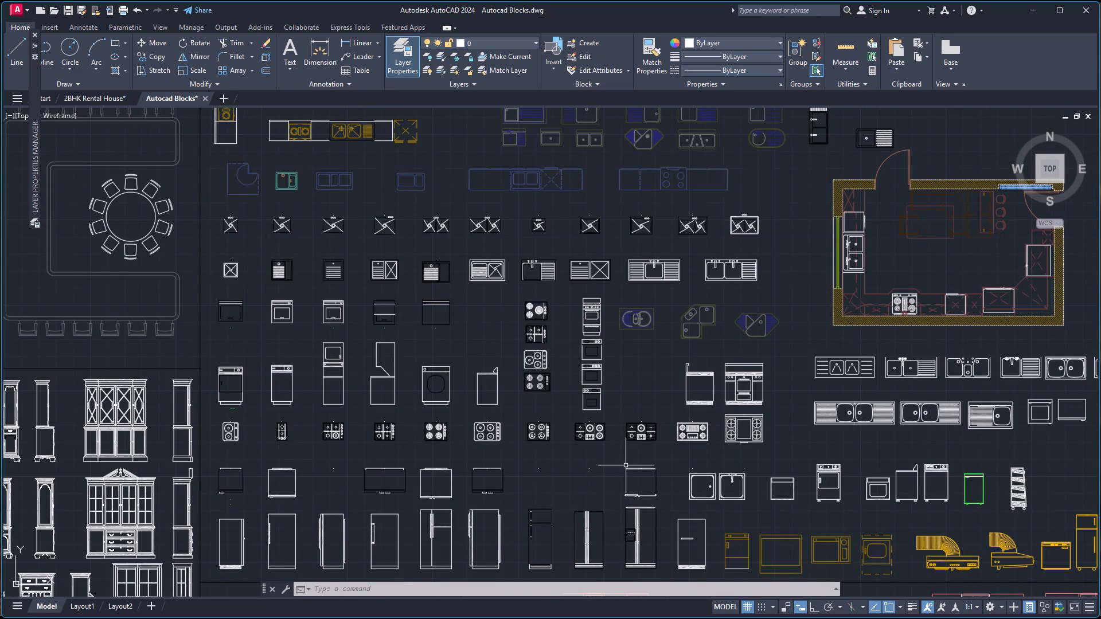
{"action": "scroll", "coordinate": [330, 448], "scroll_direction": "up", "scroll_amount": 1}
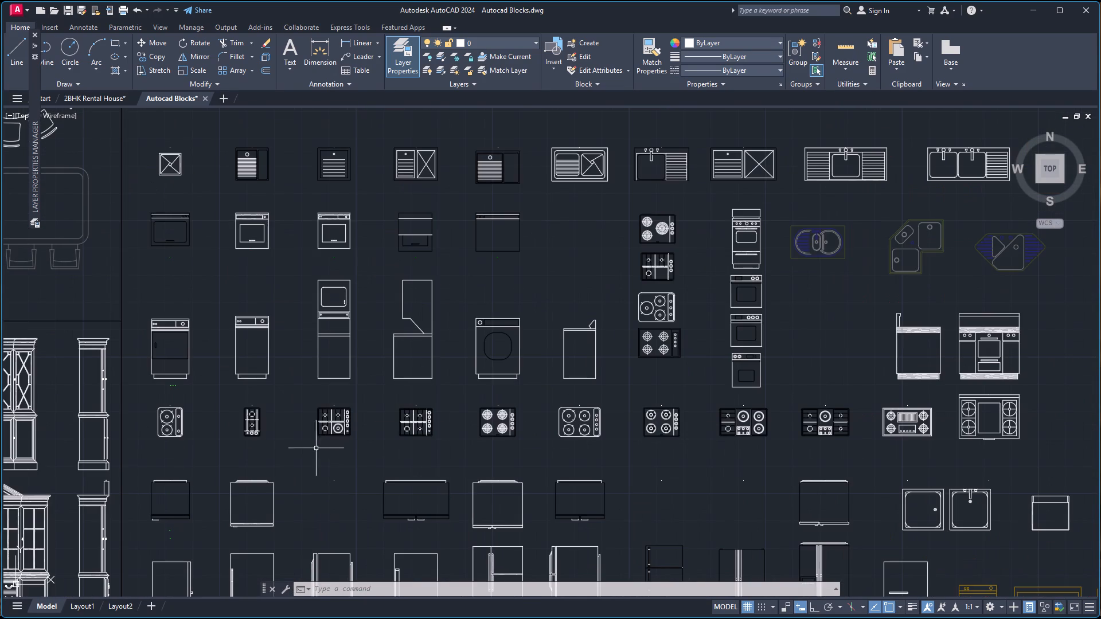
{"action": "scroll", "coordinate": [235, 445], "scroll_direction": "up", "scroll_amount": 1}
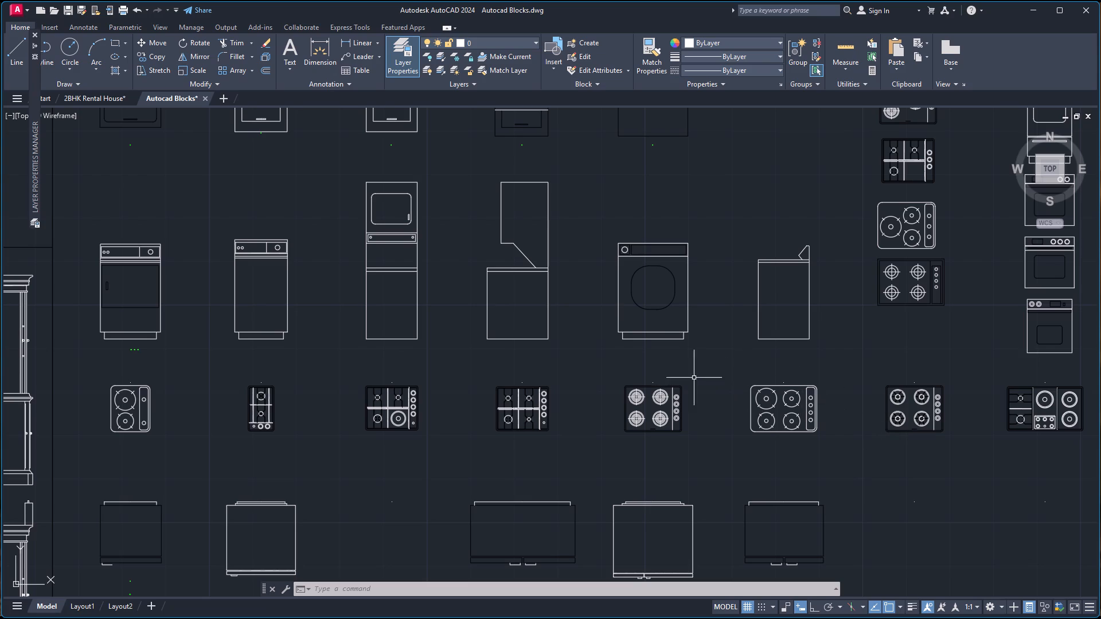
{"action": "left_click", "coordinate": [784, 383]}
{"action": "key", "text": "Delete"}
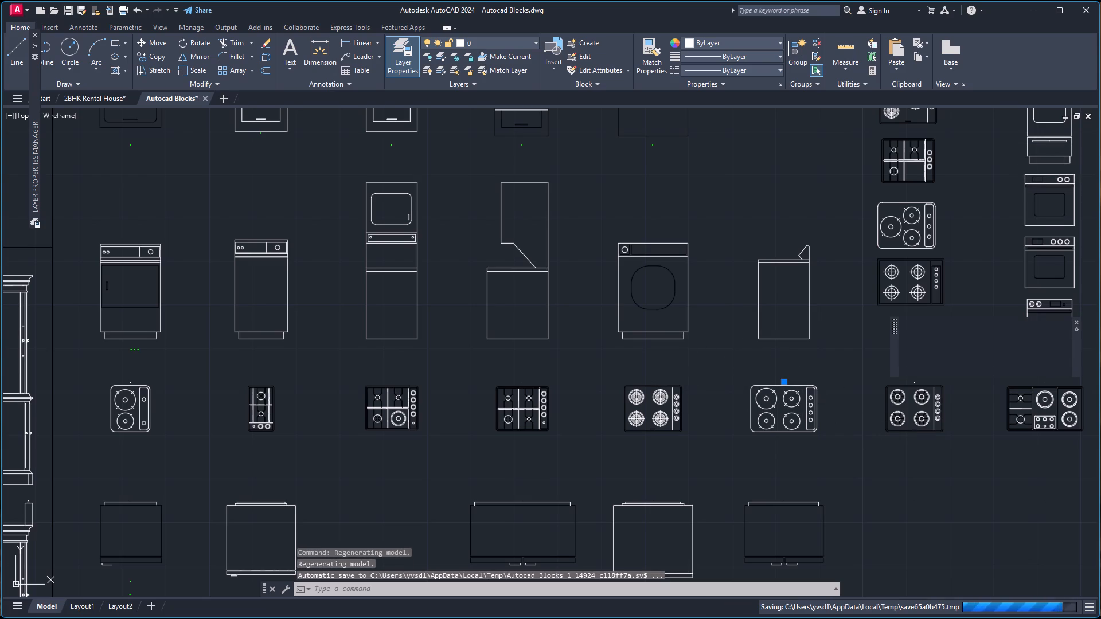
Copy the whole rounded-corner four-burner cooktop into the 2BHK Rental House drawing, placing it in empty space beside the floor plan.
{"action": "left_click", "coordinate": [730, 369]}
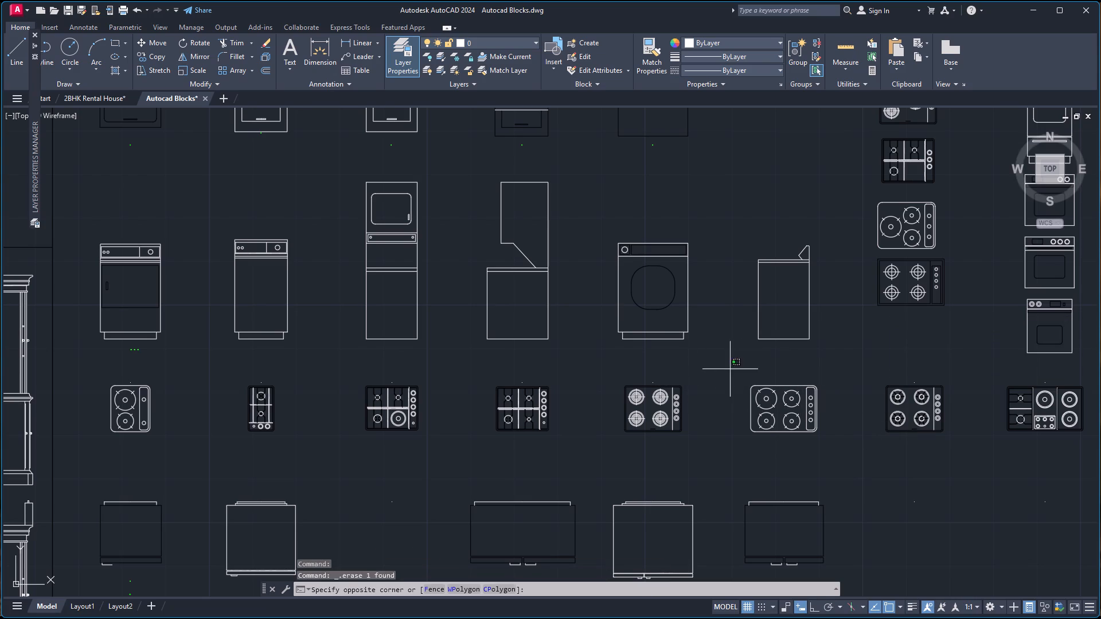
{"action": "left_click", "coordinate": [834, 457]}
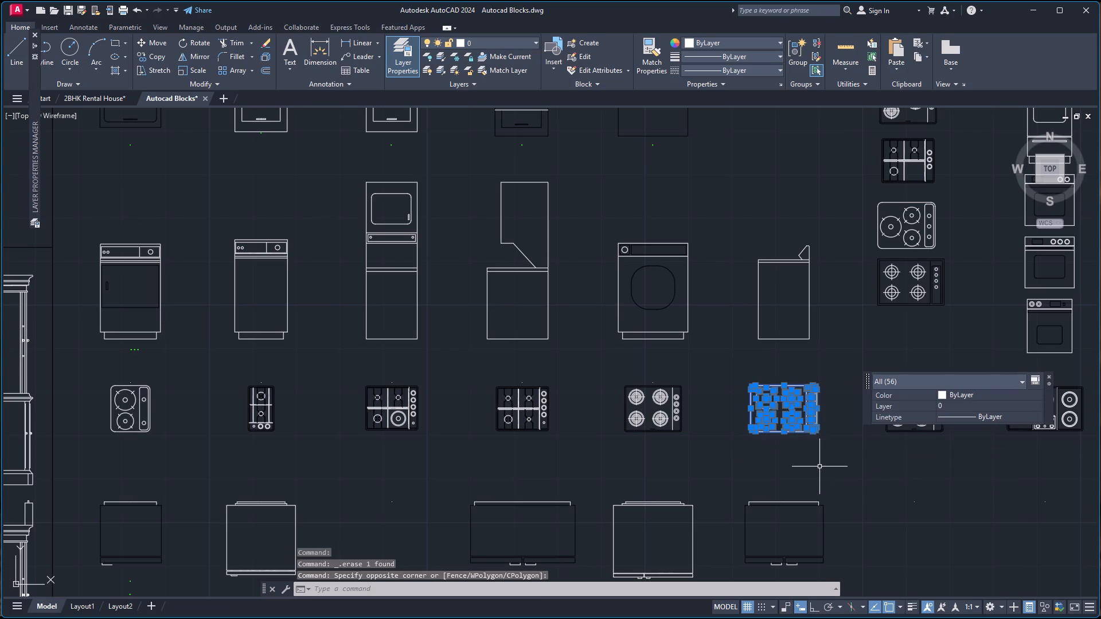
{"action": "key", "text": "ctrl+c"}
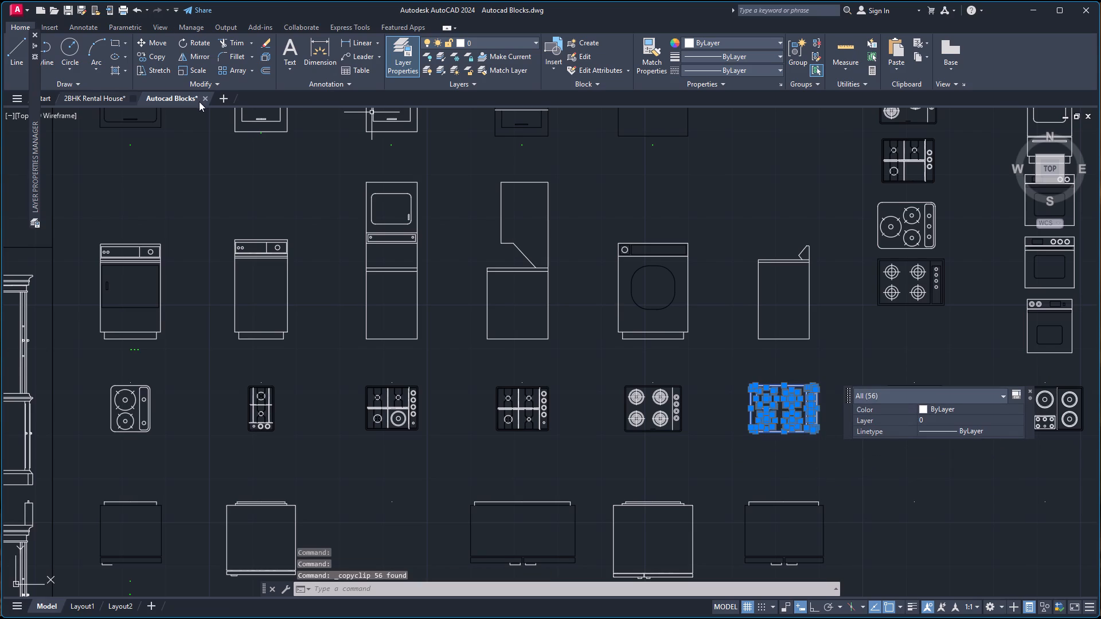
{"action": "left_click", "coordinate": [105, 99]}
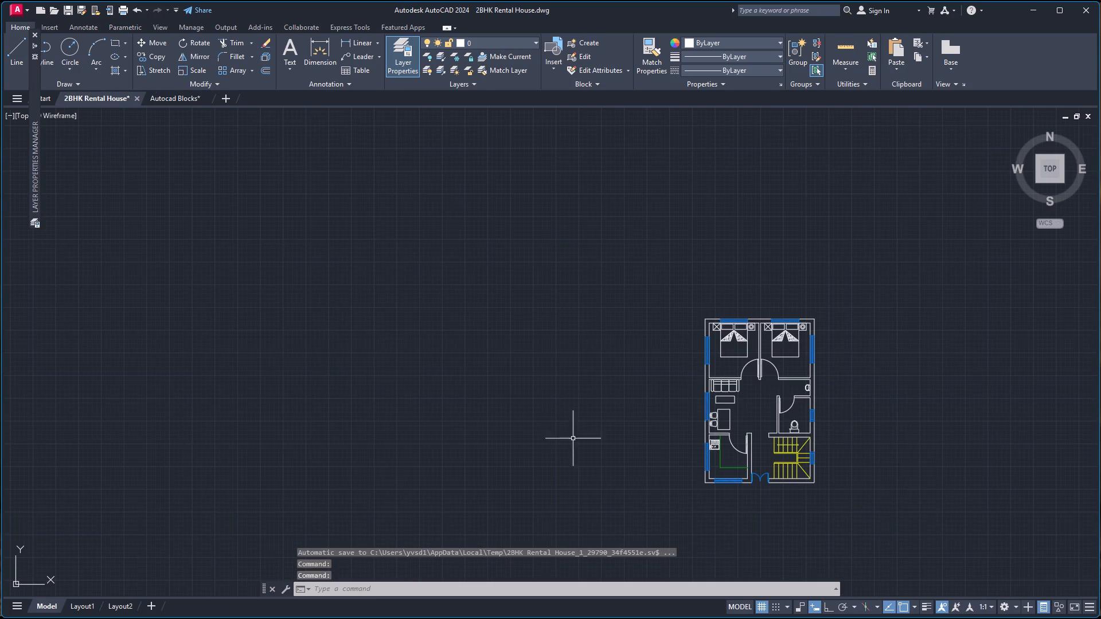
{"action": "left_click", "coordinate": [584, 432]}
{"action": "key", "text": "ctrl+v"}
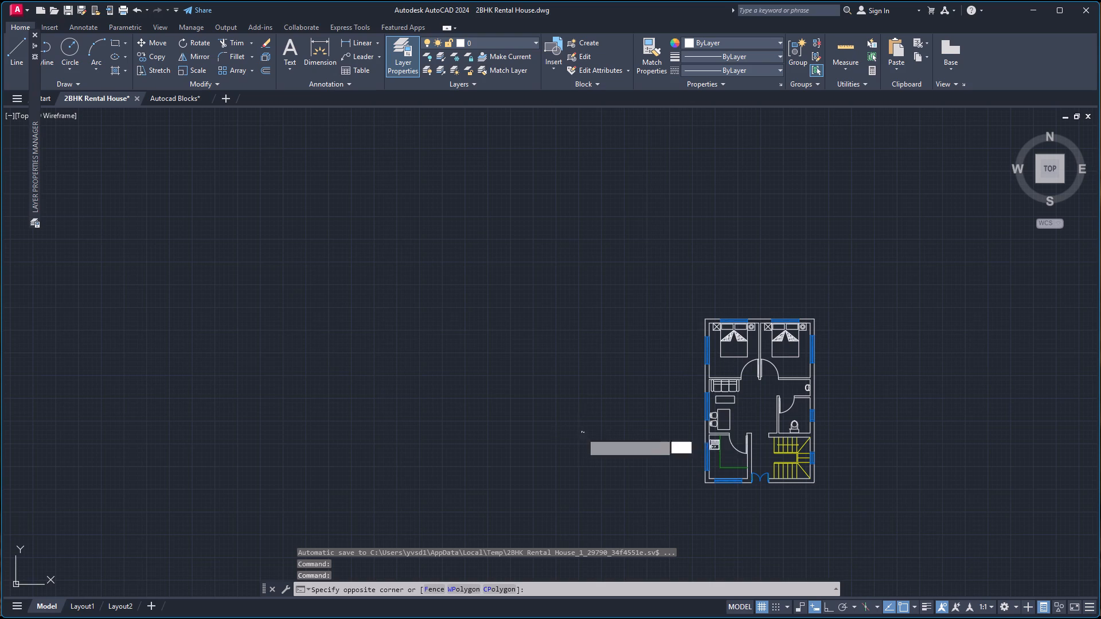
{"action": "left_click", "coordinate": [638, 440]}
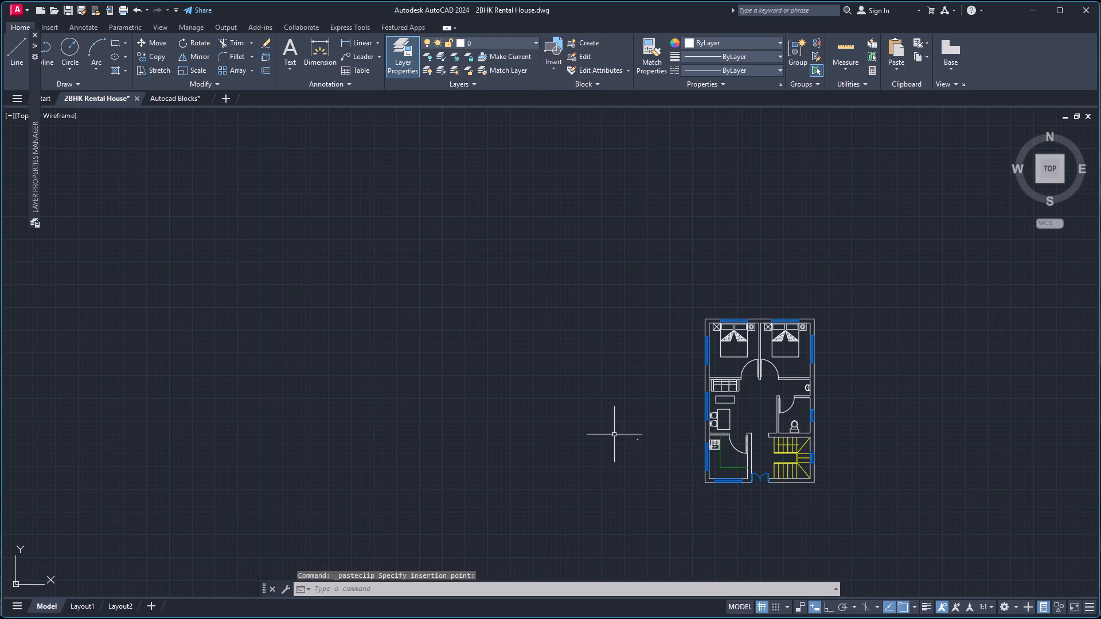
Close the Autocad Blocks drawing without saving its changes.
{"action": "left_click", "coordinate": [207, 101]}
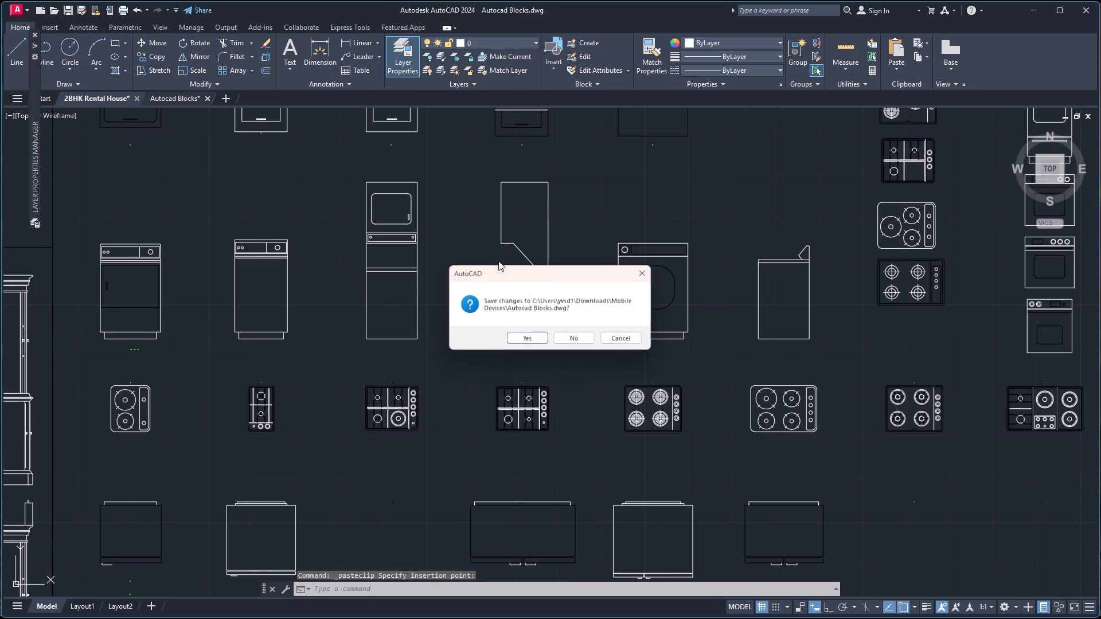
{"action": "left_click", "coordinate": [576, 342]}
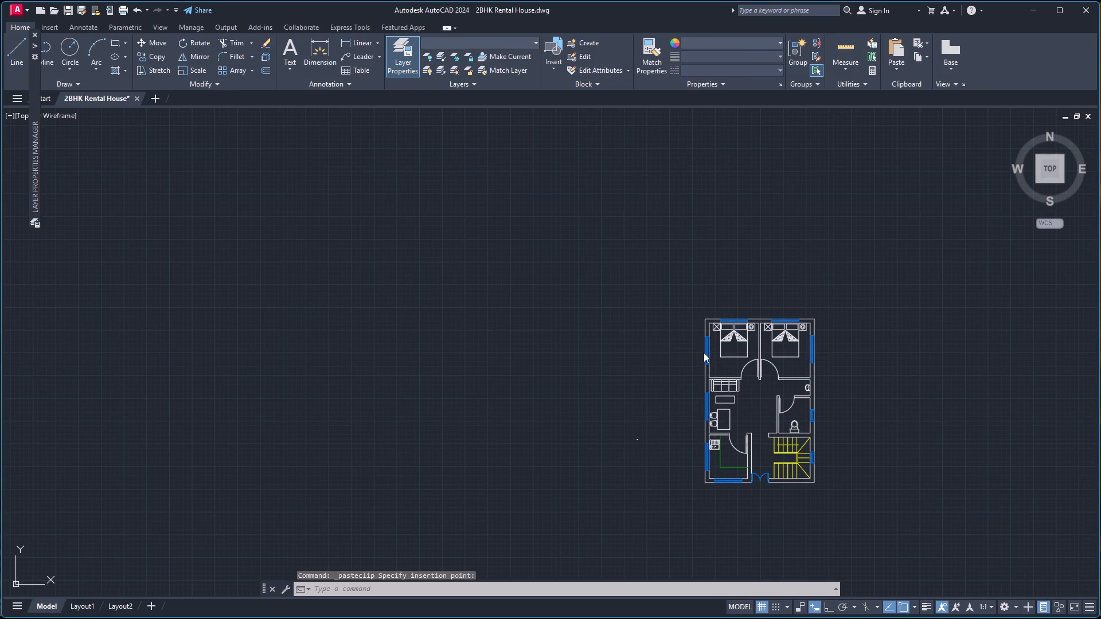
Group all the objects of the pasted four-burner cooktop beside the floor plan.
{"action": "scroll", "coordinate": [657, 419], "scroll_direction": "up", "scroll_amount": 4}
{"action": "scroll", "coordinate": [534, 543], "scroll_direction": "up", "scroll_amount": 3}
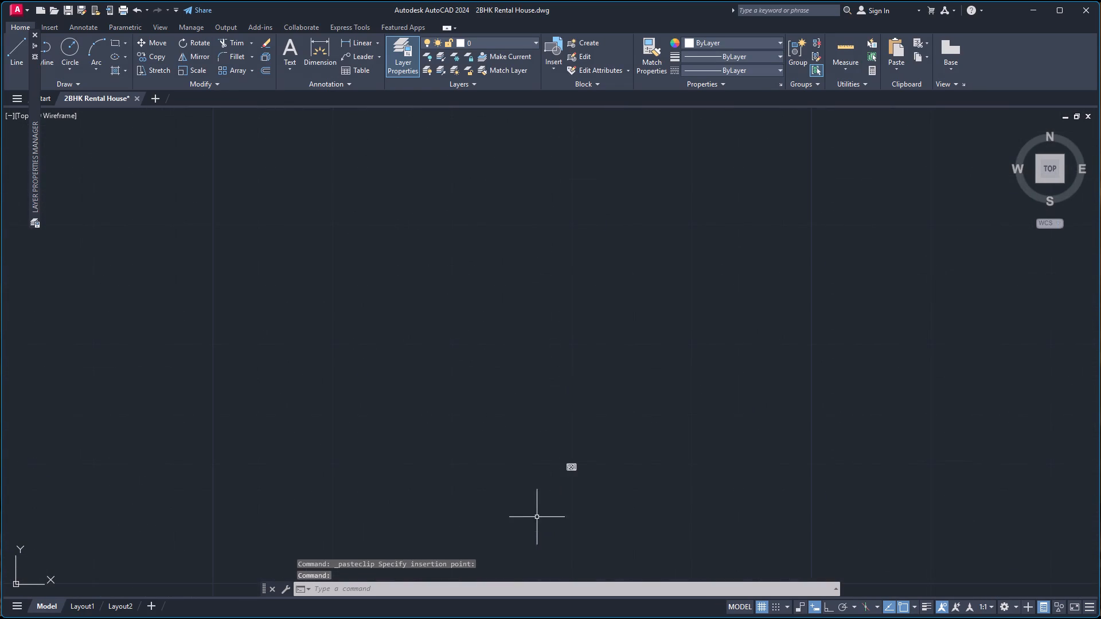
{"action": "left_click", "coordinate": [554, 455]}
{"action": "left_click", "coordinate": [598, 495]}
{"action": "key", "text": "g"}
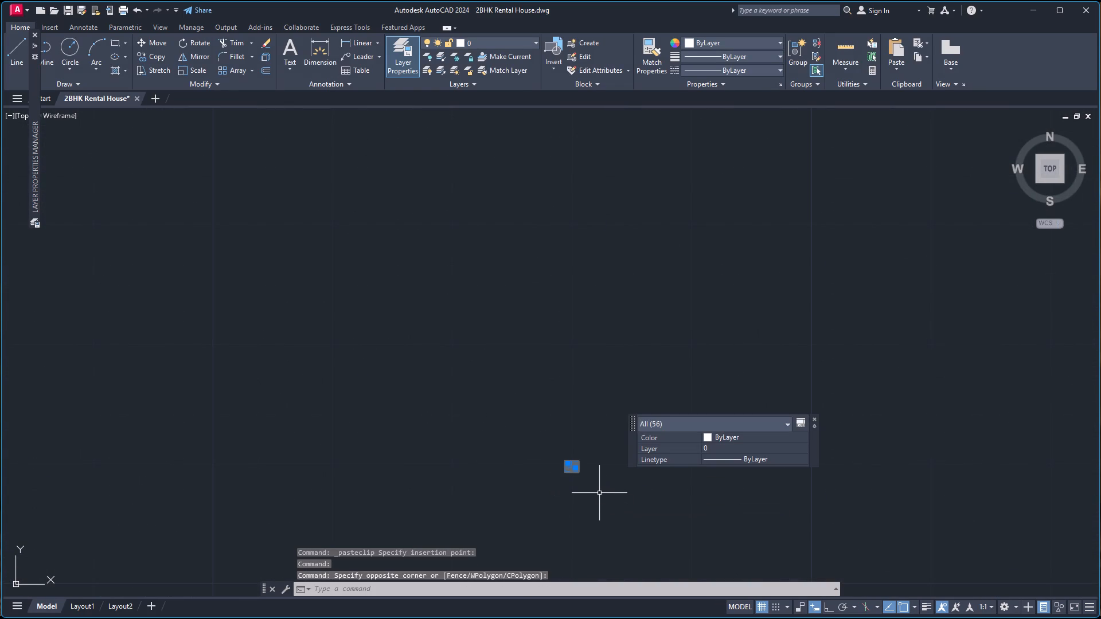
{"action": "key", "text": "Return"}
Enlarge the grouped four-burner cooktop freehand with Scale, using the midpoint of its left edge as base point.
{"action": "scroll", "coordinate": [573, 457], "scroll_direction": "up", "scroll_amount": 4}
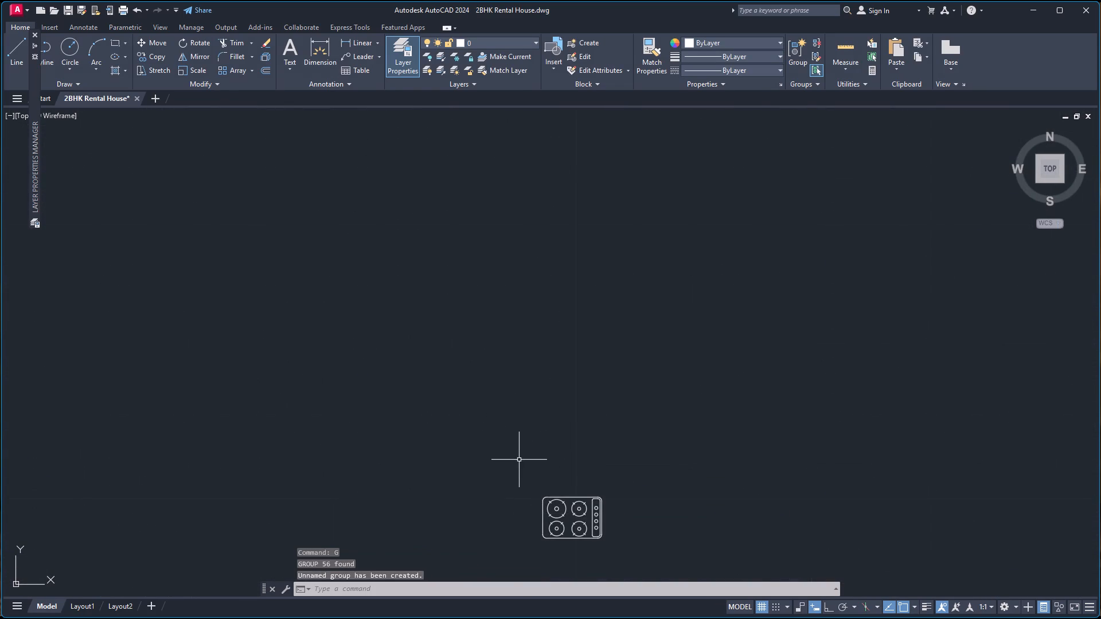
{"action": "left_click", "coordinate": [517, 459]}
{"action": "left_click", "coordinate": [616, 554]}
{"action": "type", "text": "sc"}
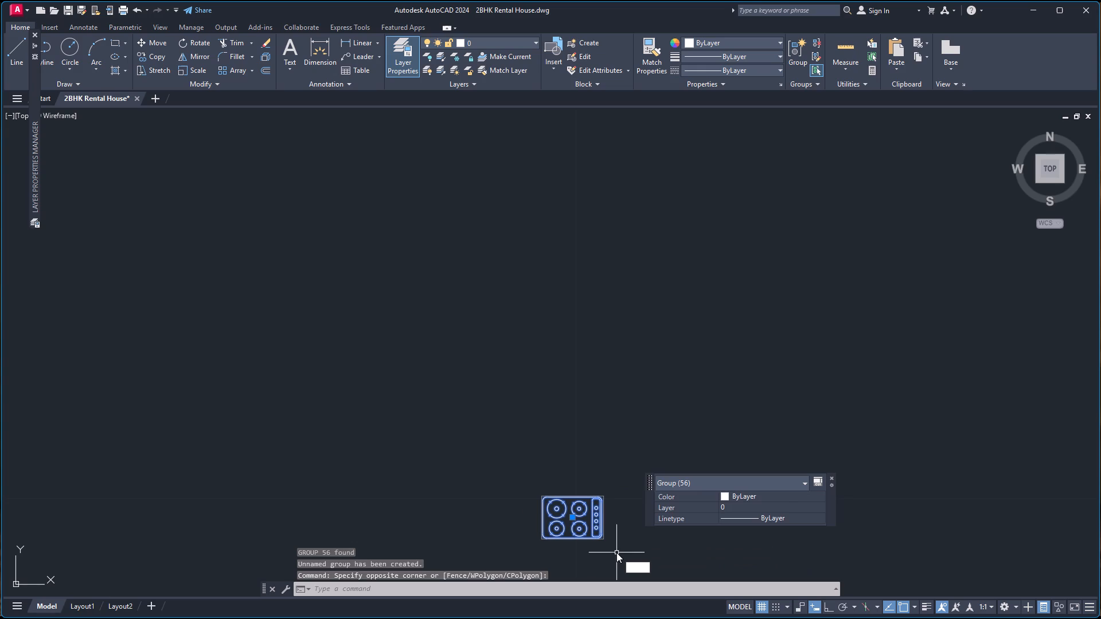
{"action": "key", "text": "Return"}
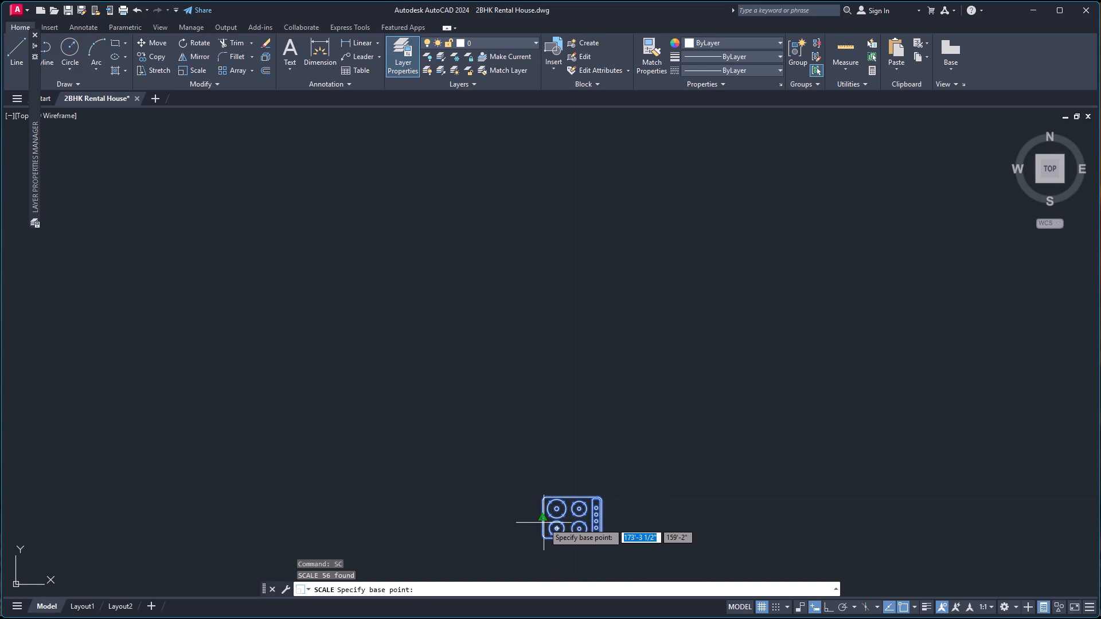
{"action": "left_click", "coordinate": [545, 518]}
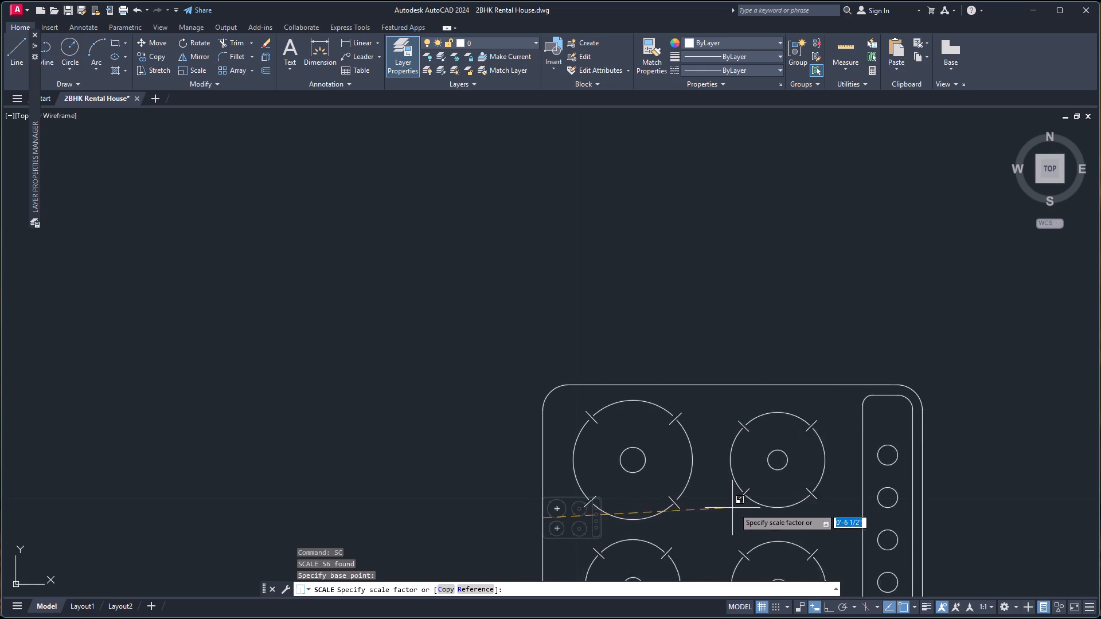
{"action": "left_click", "coordinate": [834, 507]}
Rotate the cooktop 90° counterclockwise about its left-edge midpoint so the control strip faces the top of the plan.
{"action": "scroll", "coordinate": [844, 503], "scroll_direction": "down", "scroll_amount": 4}
{"action": "scroll", "coordinate": [930, 558], "scroll_direction": "down", "scroll_amount": 2}
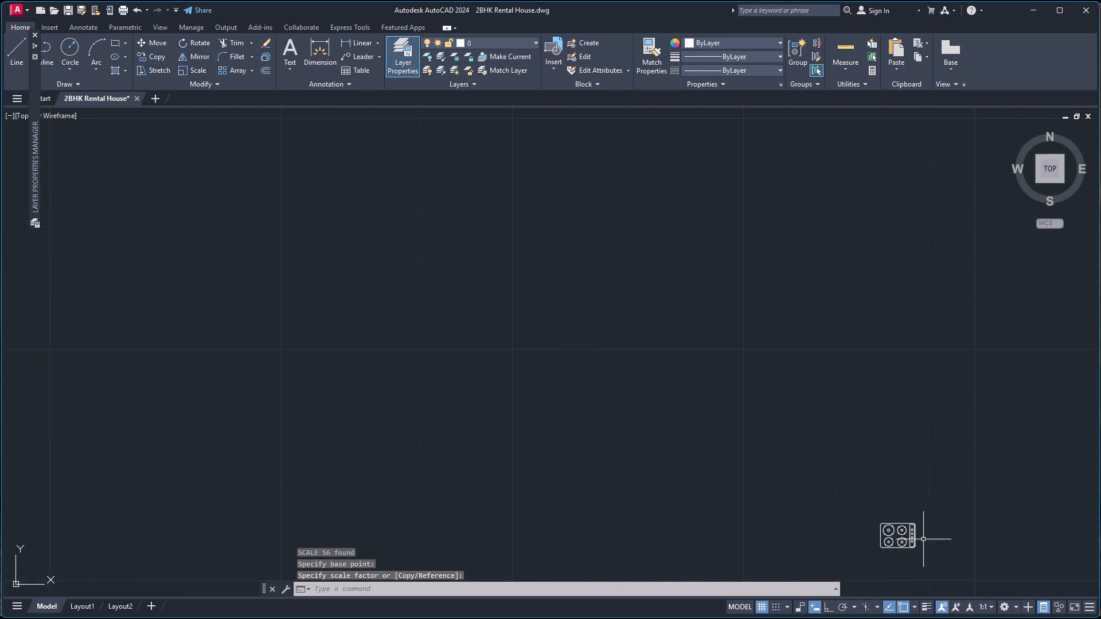
{"action": "scroll", "coordinate": [903, 544], "scroll_direction": "up", "scroll_amount": 1}
{"action": "scroll", "coordinate": [1002, 551], "scroll_direction": "down", "scroll_amount": 6}
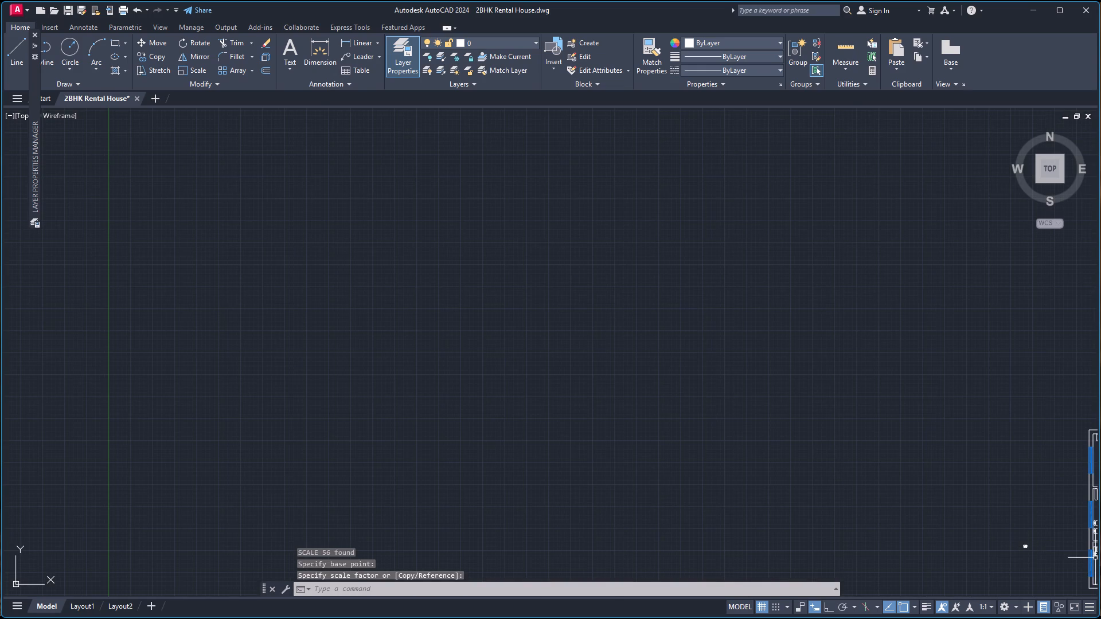
{"action": "scroll", "coordinate": [1100, 567], "scroll_direction": "up", "scroll_amount": 7}
{"action": "scroll", "coordinate": [774, 432], "scroll_direction": "up", "scroll_amount": 3}
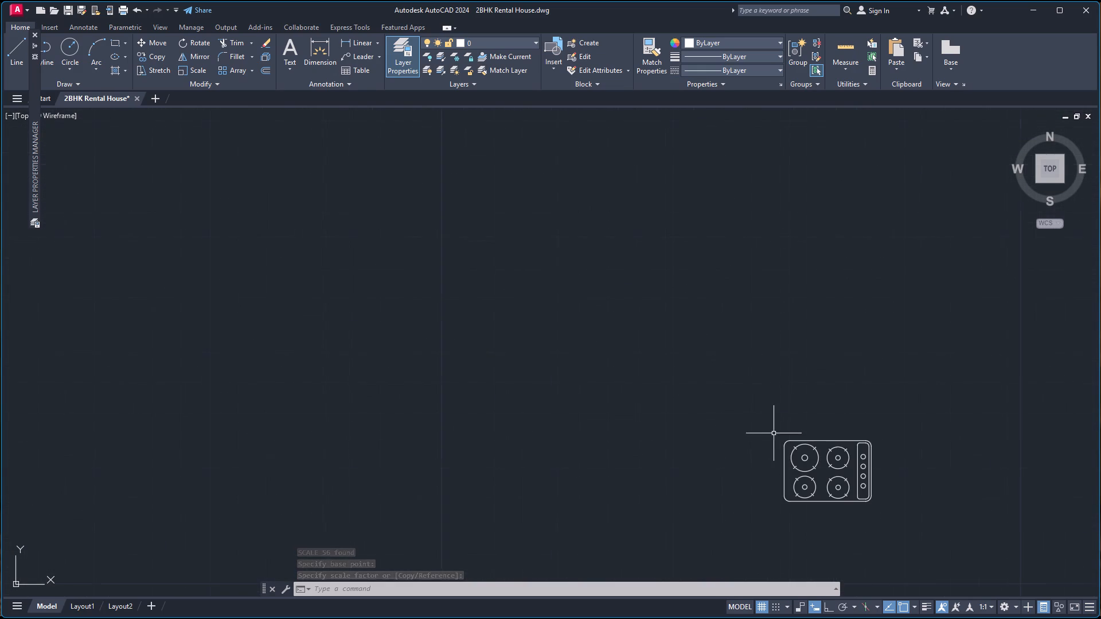
{"action": "left_click", "coordinate": [765, 423]}
{"action": "left_click", "coordinate": [937, 538]}
{"action": "key", "text": "r"}
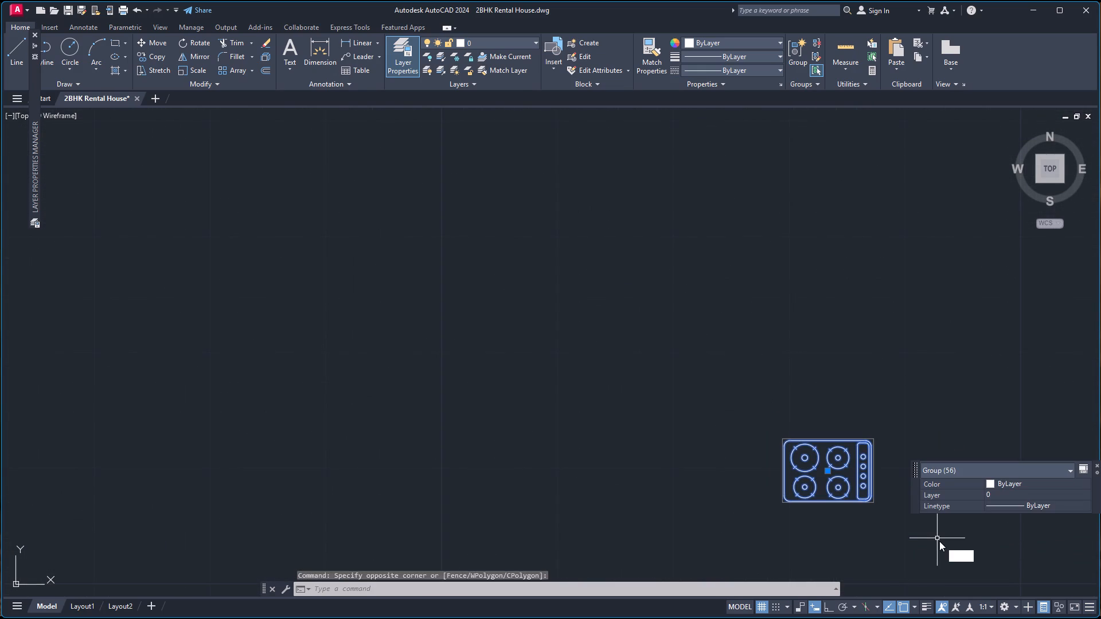
{"action": "key", "text": "o"}
{"action": "key", "text": "apostrophe"}
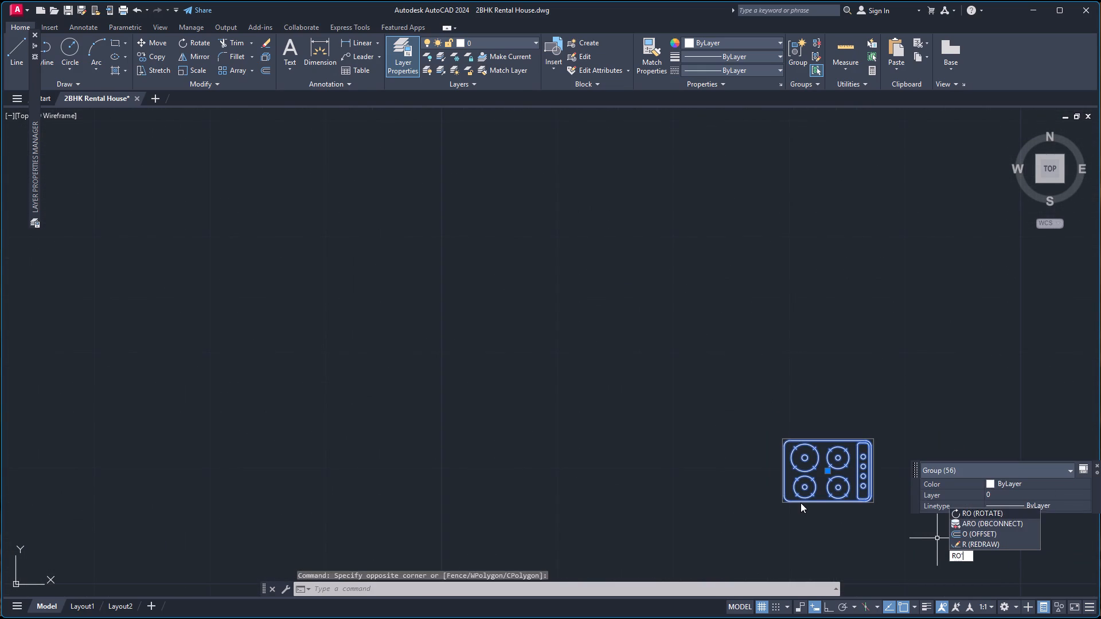
{"action": "key", "text": "BackSpace"}
{"action": "key", "text": "Return"}
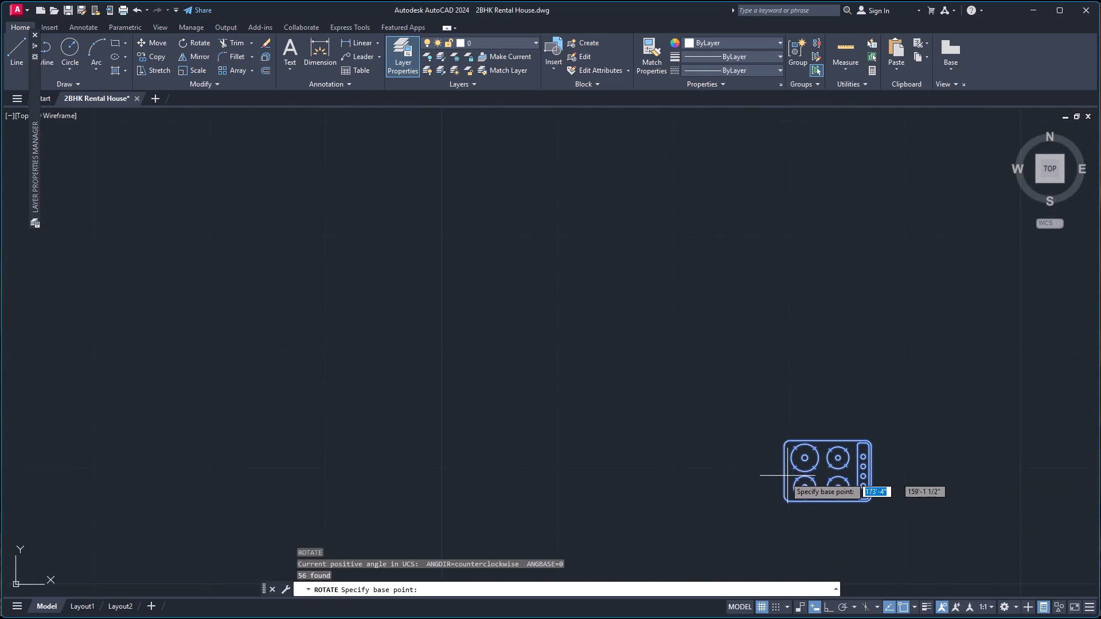
{"action": "left_click", "coordinate": [784, 471]}
{"action": "left_click", "coordinate": [781, 374]}
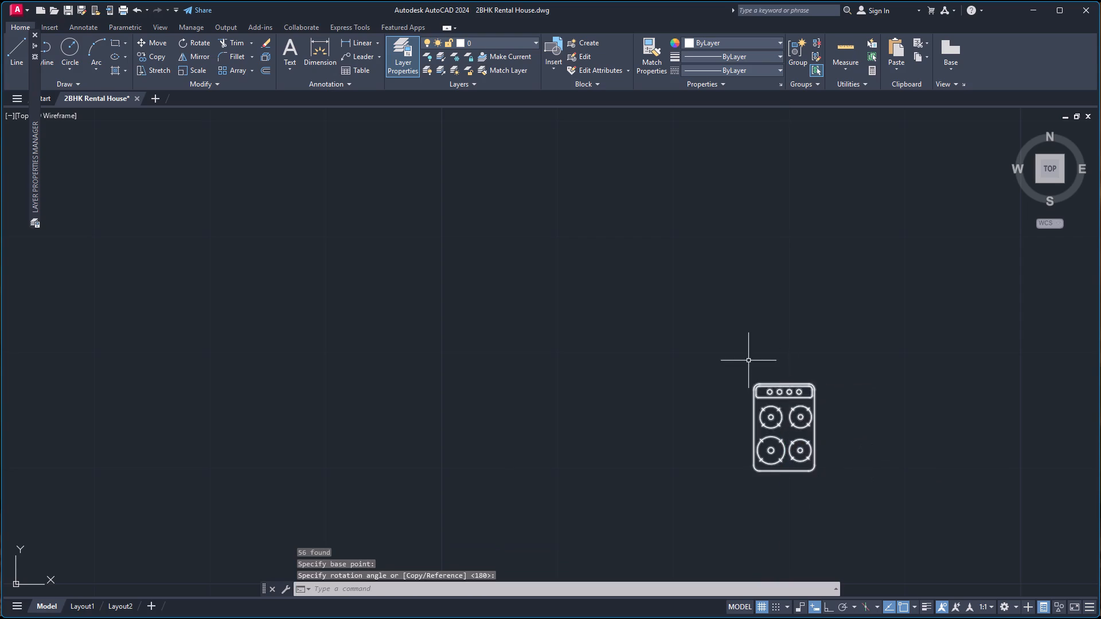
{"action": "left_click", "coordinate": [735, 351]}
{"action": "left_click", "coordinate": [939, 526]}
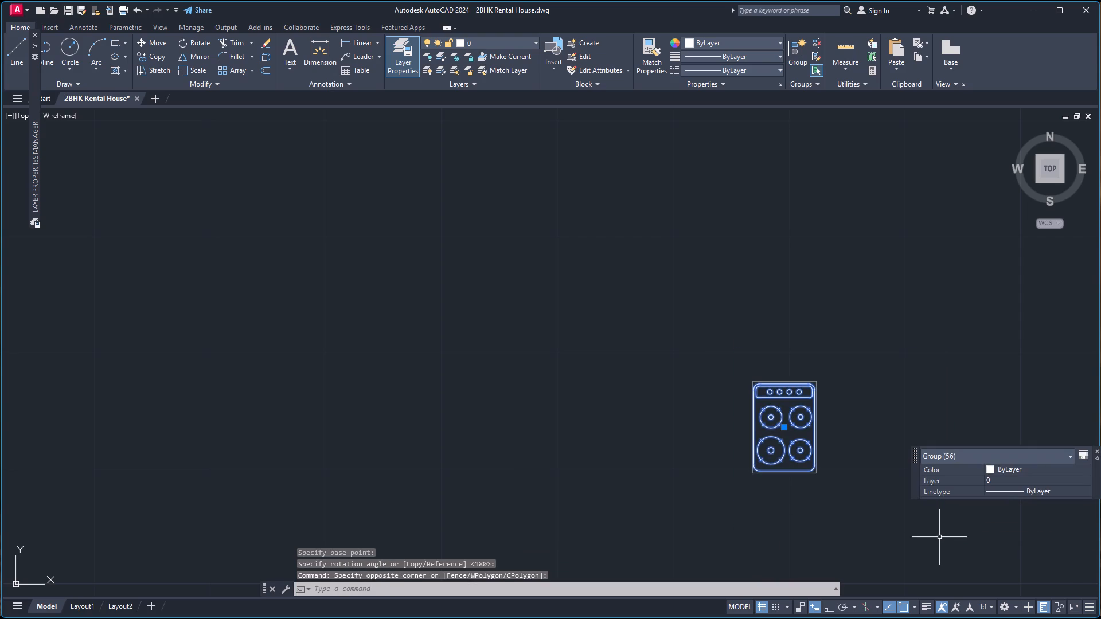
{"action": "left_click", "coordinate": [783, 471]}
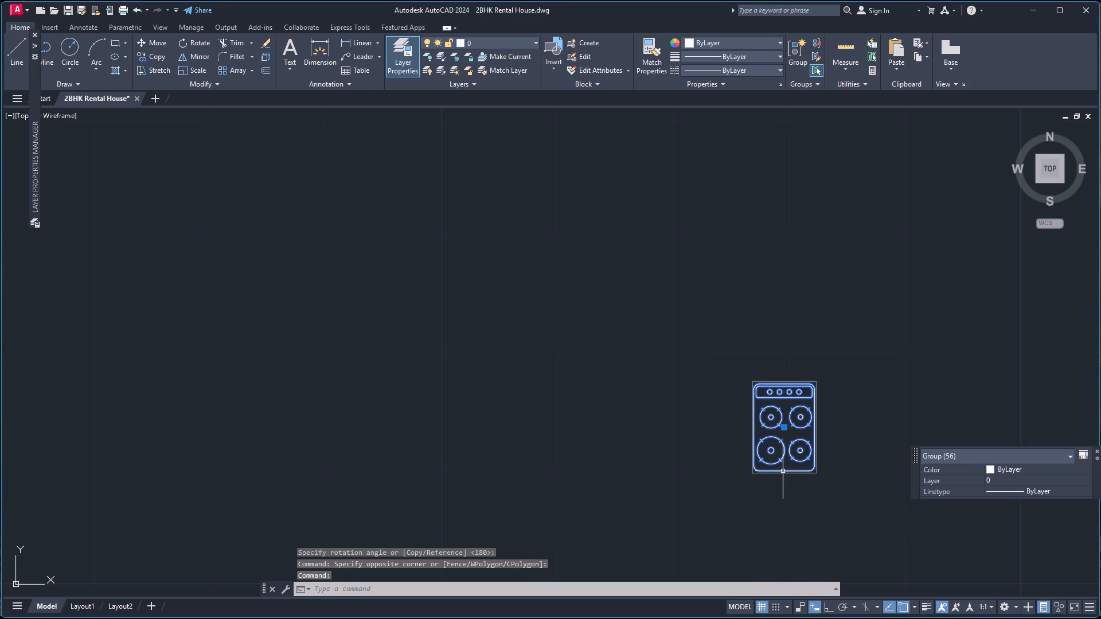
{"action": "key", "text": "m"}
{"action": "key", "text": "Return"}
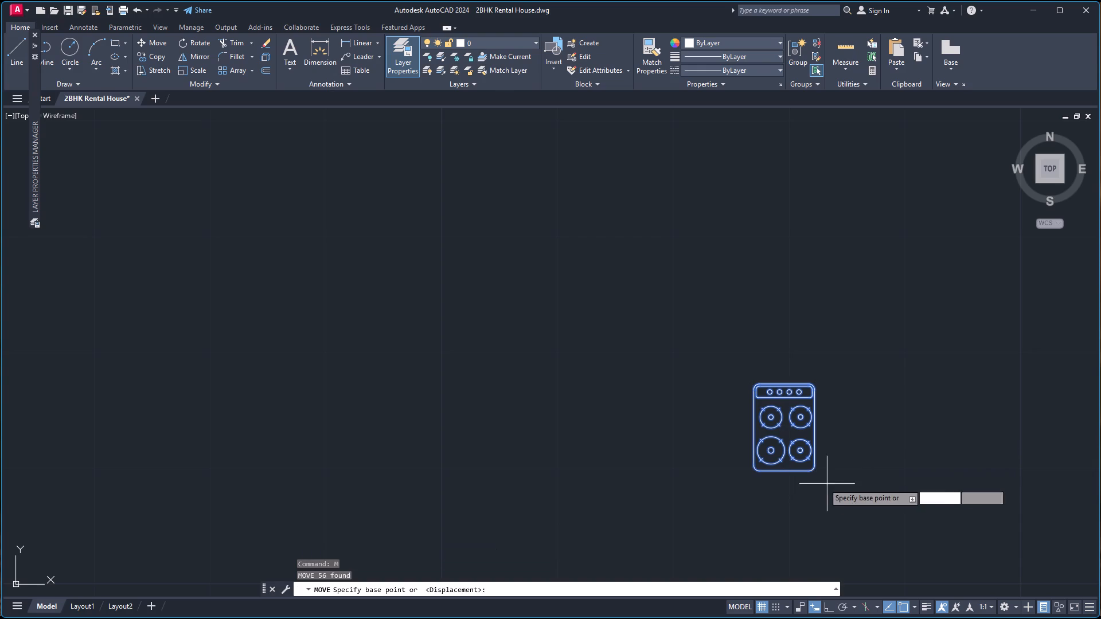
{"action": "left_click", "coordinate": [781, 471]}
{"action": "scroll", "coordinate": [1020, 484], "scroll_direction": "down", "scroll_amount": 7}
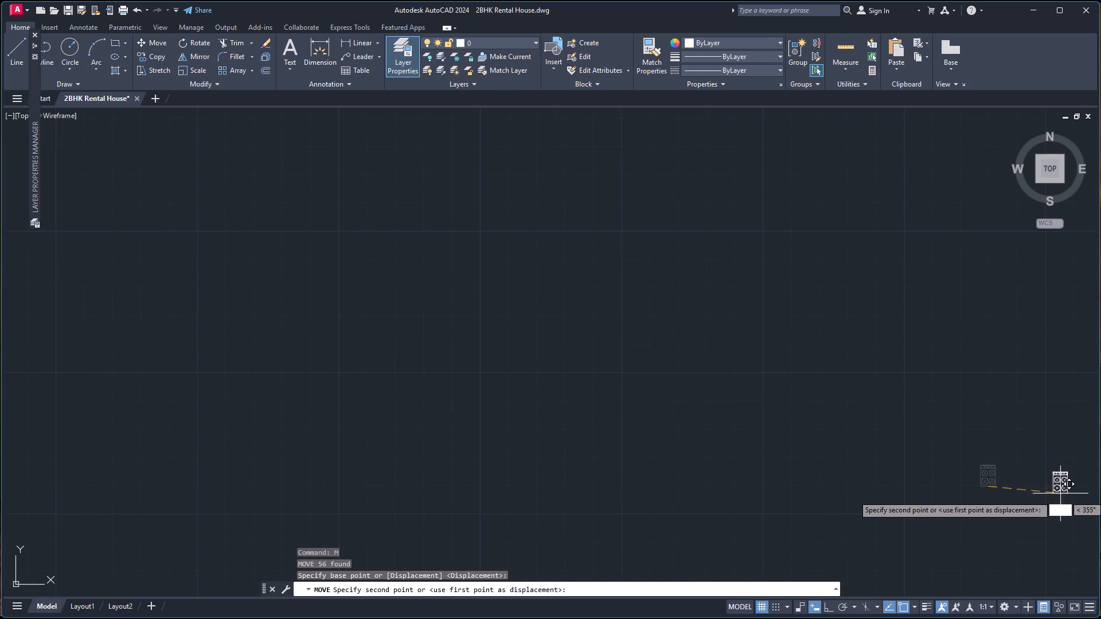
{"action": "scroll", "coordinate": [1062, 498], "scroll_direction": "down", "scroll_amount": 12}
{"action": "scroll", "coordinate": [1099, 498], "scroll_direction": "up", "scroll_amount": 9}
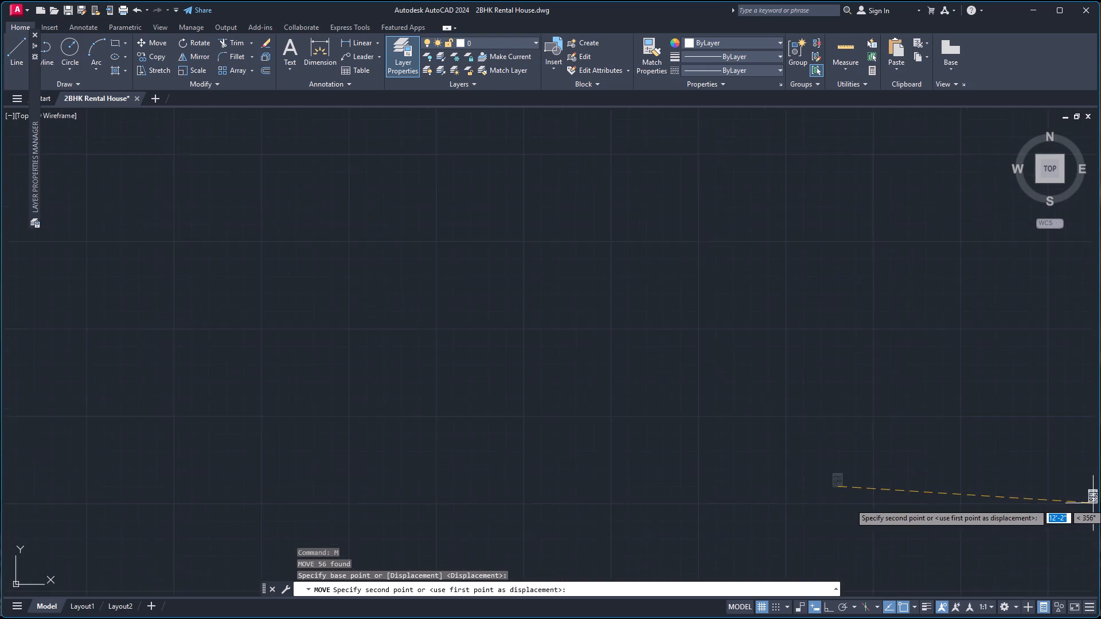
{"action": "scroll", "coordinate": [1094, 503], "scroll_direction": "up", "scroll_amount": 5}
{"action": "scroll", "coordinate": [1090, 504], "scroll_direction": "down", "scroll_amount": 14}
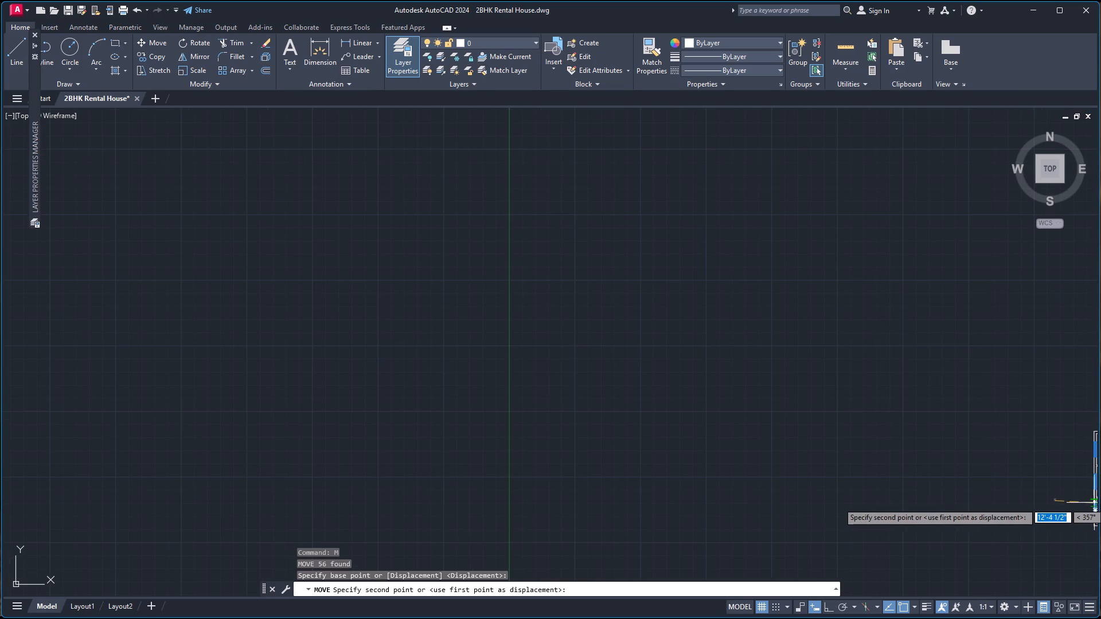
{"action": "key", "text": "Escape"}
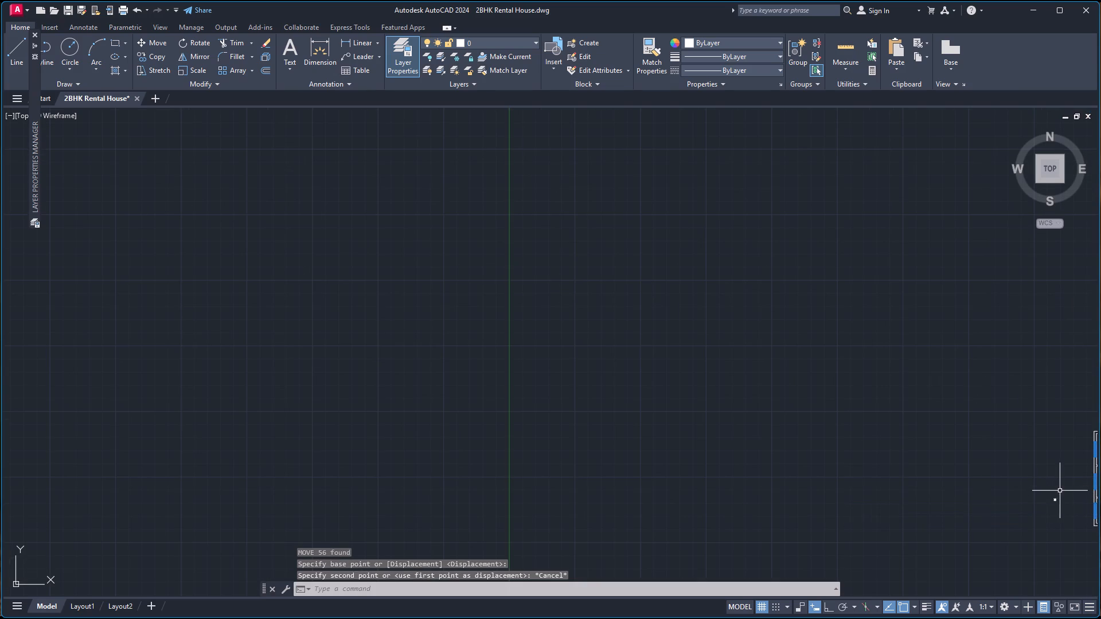
Move the cooktop from beside the floor plan onto the kitchen counter, just above the bottom wall's window.
{"action": "scroll", "coordinate": [1068, 471], "scroll_direction": "down", "scroll_amount": 6}
{"action": "scroll", "coordinate": [1093, 483], "scroll_direction": "up", "scroll_amount": 6}
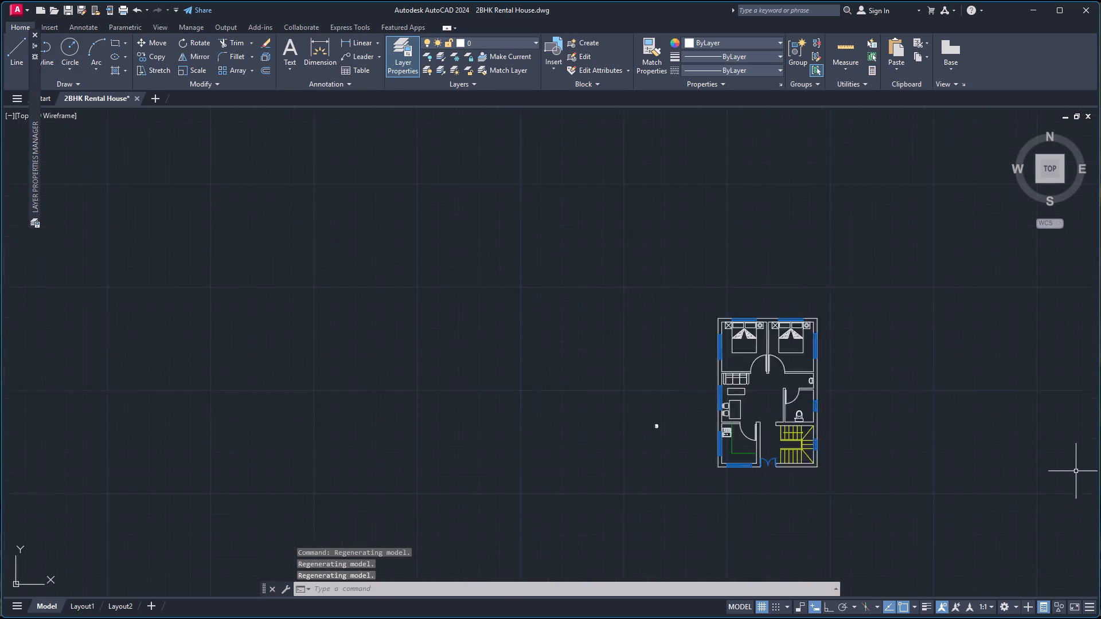
{"action": "scroll", "coordinate": [1075, 471], "scroll_direction": "up", "scroll_amount": 1}
{"action": "scroll", "coordinate": [624, 439], "scroll_direction": "up", "scroll_amount": 1}
{"action": "left_click", "coordinate": [245, 340]}
{"action": "left_click", "coordinate": [357, 460]}
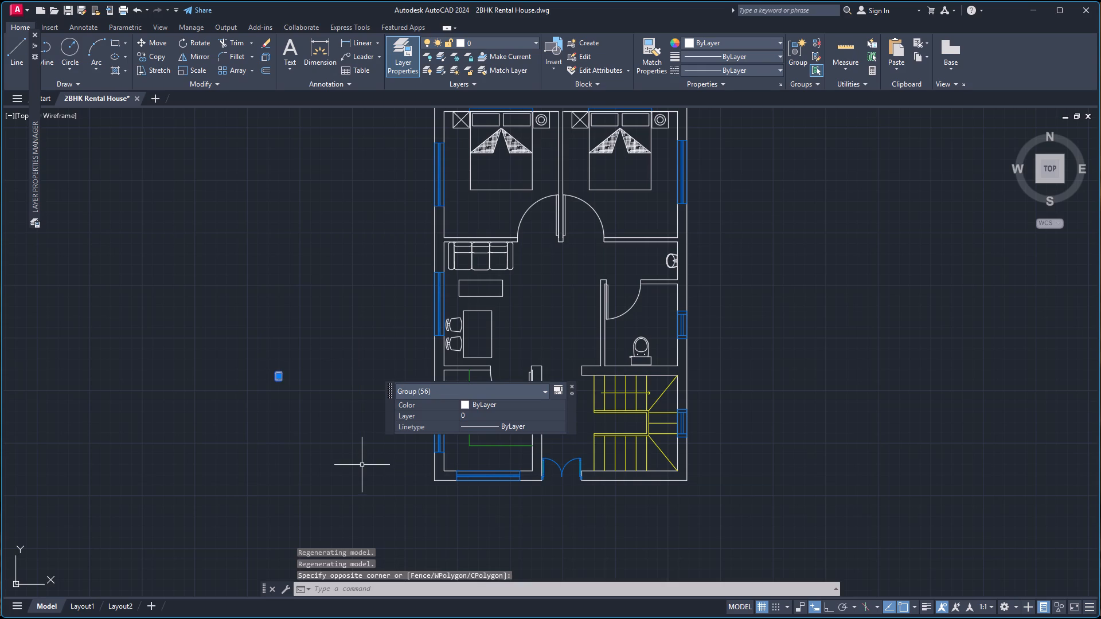
{"action": "key", "text": "m"}
{"action": "key", "text": "Return"}
{"action": "scroll", "coordinate": [236, 354], "scroll_direction": "up", "scroll_amount": 1}
{"action": "scroll", "coordinate": [268, 410], "scroll_direction": "up", "scroll_amount": 4}
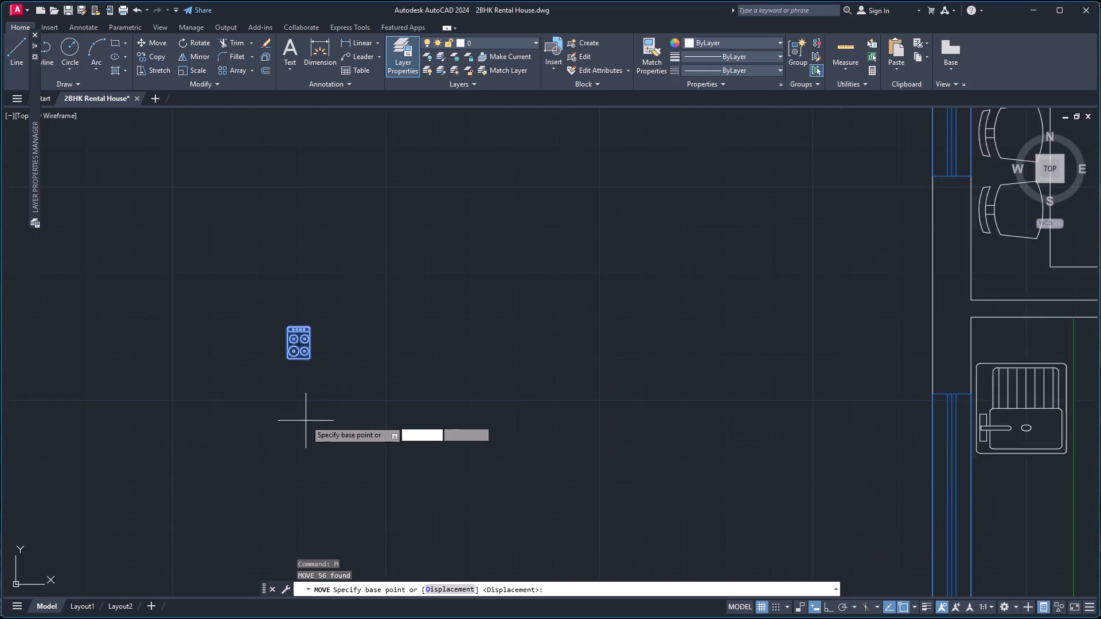
{"action": "left_click", "coordinate": [295, 321]}
{"action": "scroll", "coordinate": [484, 418], "scroll_direction": "down", "scroll_amount": 5}
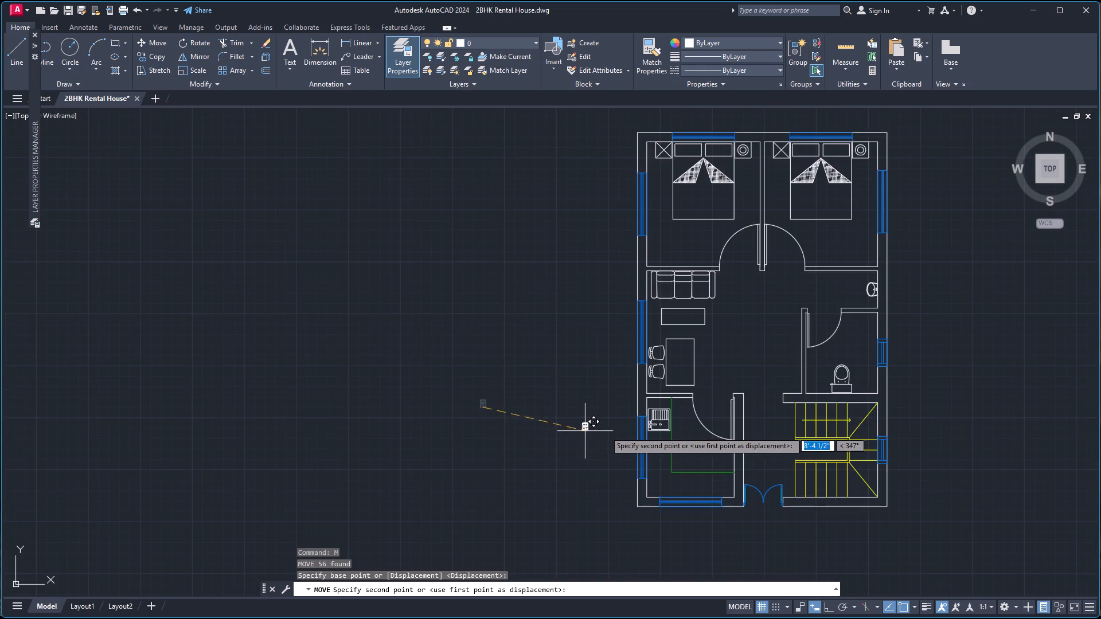
{"action": "scroll", "coordinate": [654, 448], "scroll_direction": "down", "scroll_amount": 1}
{"action": "scroll", "coordinate": [694, 475], "scroll_direction": "up", "scroll_amount": 5}
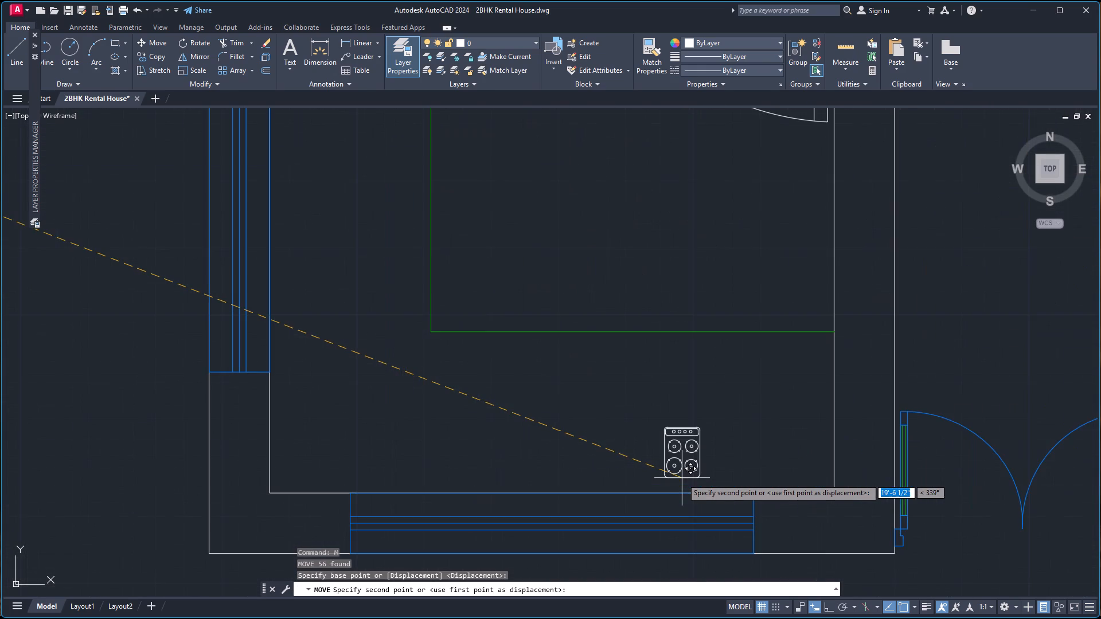
{"action": "scroll", "coordinate": [685, 476], "scroll_direction": "up", "scroll_amount": 1}
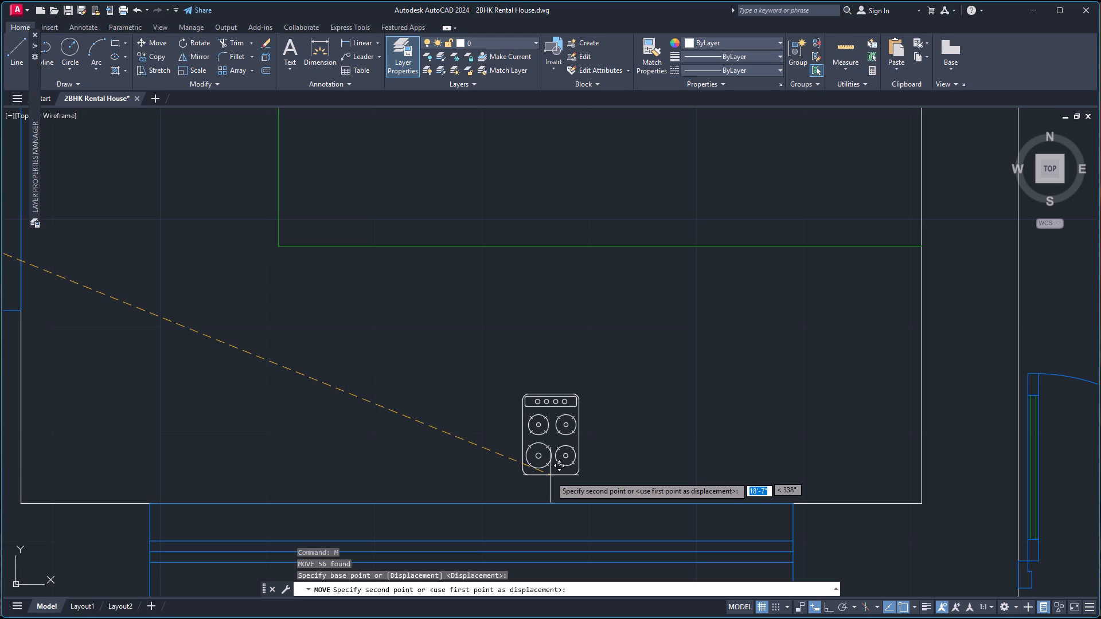
{"action": "left_click", "coordinate": [405, 488]}
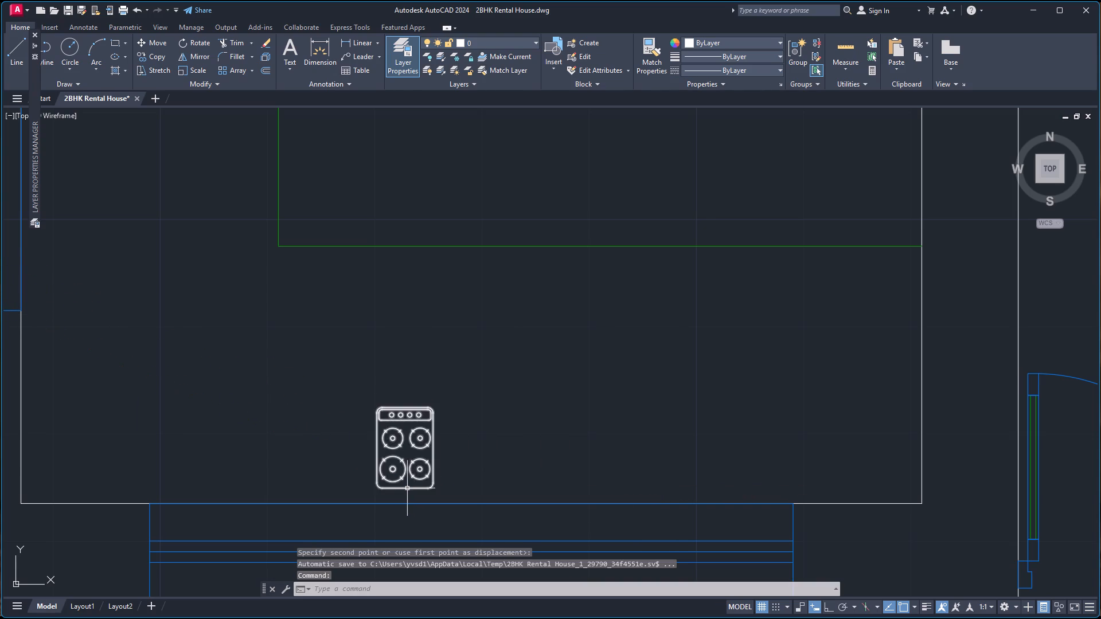
Scale the cooktop up from the midpoint of its lower edge until it nearly spans the kitchen counter's depth.
{"action": "left_click", "coordinate": [415, 489]}
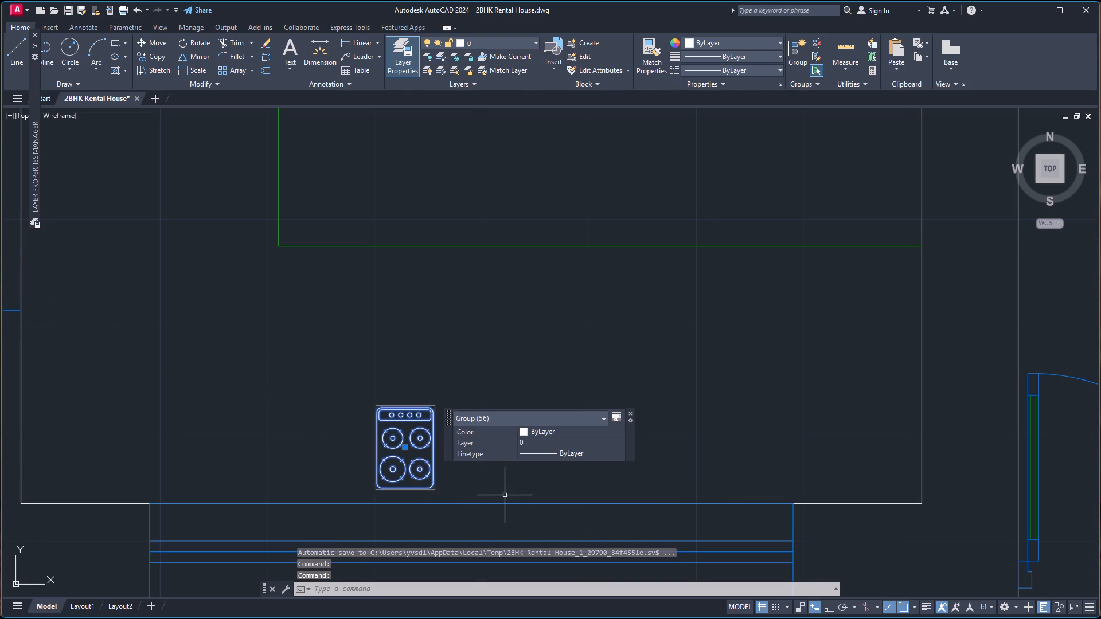
{"action": "type", "text": "sc"}
{"action": "key", "text": "Return"}
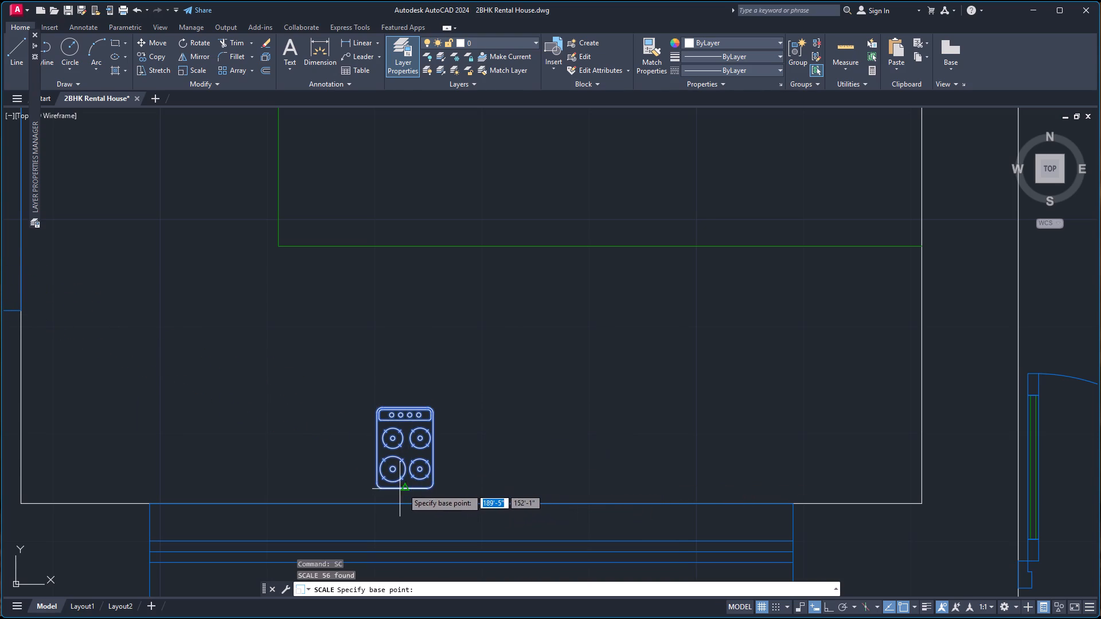
{"action": "left_click", "coordinate": [403, 488]}
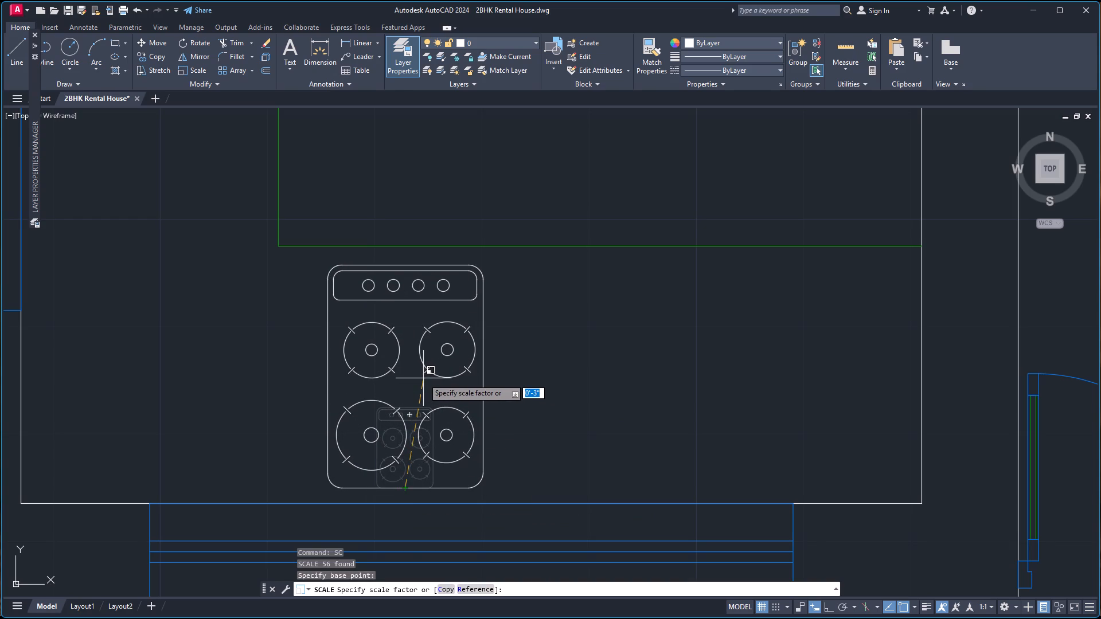
{"action": "left_click", "coordinate": [423, 378]}
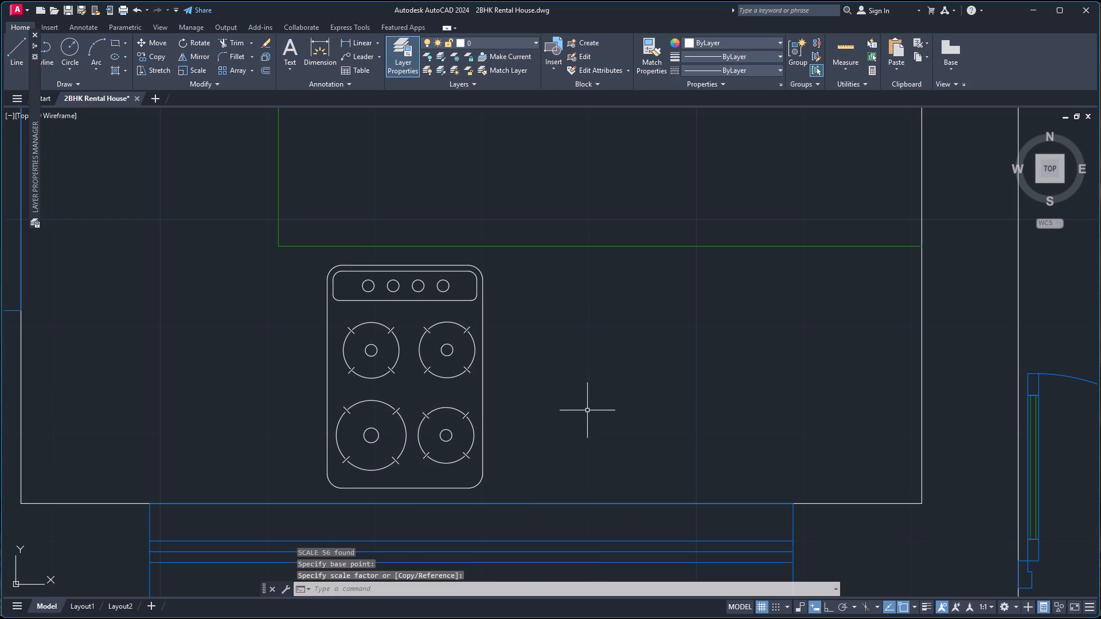
Rename the A-Door layer as Main Door.
{"action": "scroll", "coordinate": [597, 409], "scroll_direction": "down", "scroll_amount": 4}
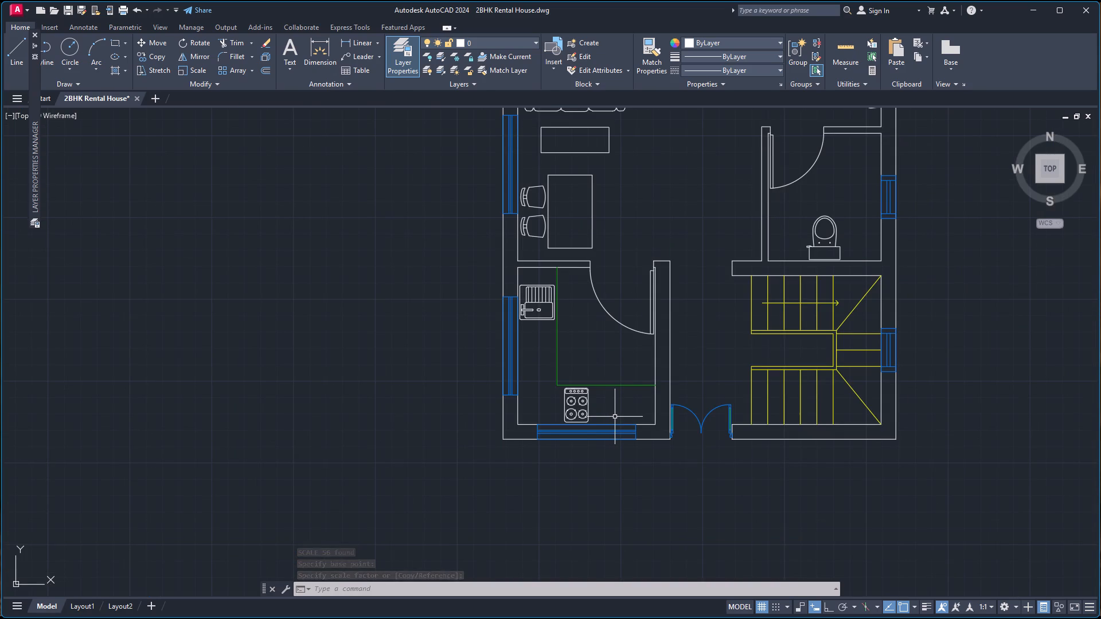
{"action": "scroll", "coordinate": [702, 392], "scroll_direction": "down", "scroll_amount": 2}
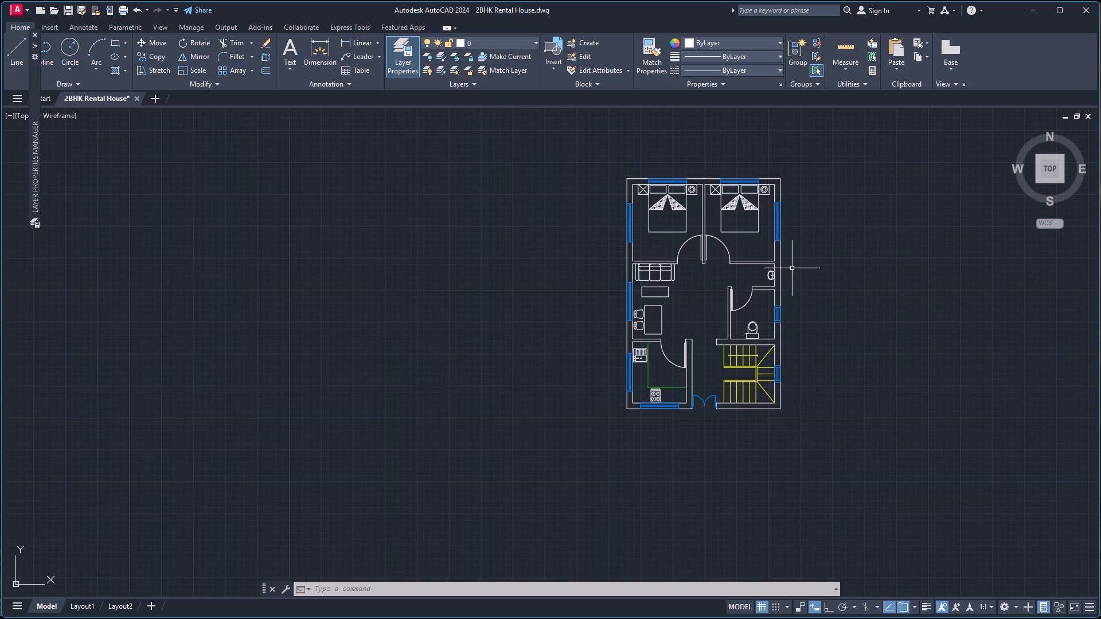
{"action": "left_click", "coordinate": [409, 64]}
{"action": "left_click", "coordinate": [409, 64]}
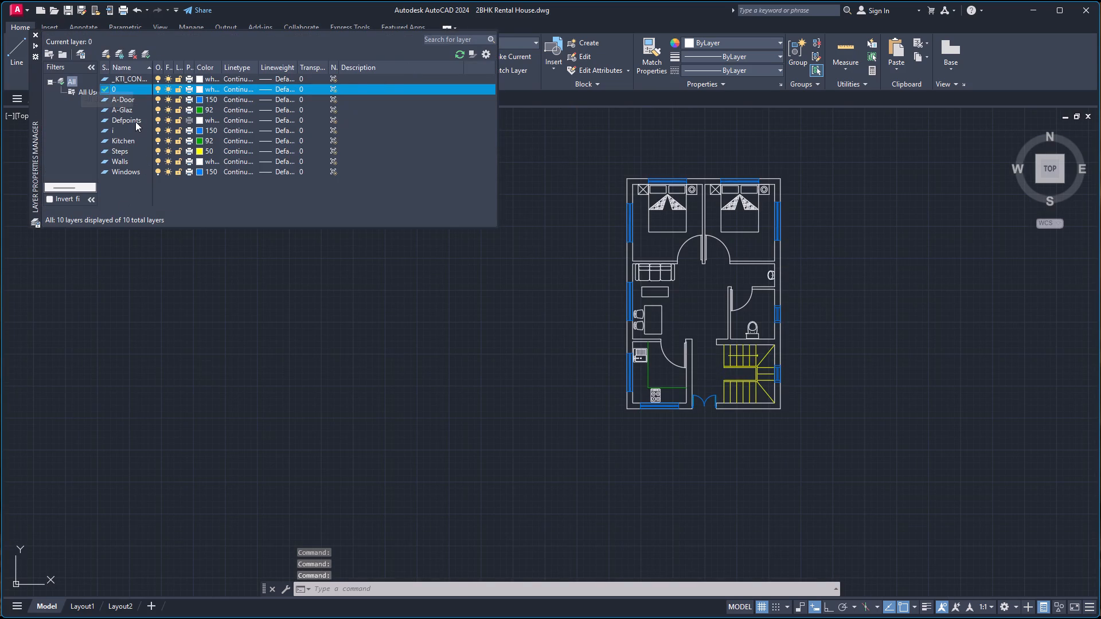
{"action": "left_click", "coordinate": [135, 122]}
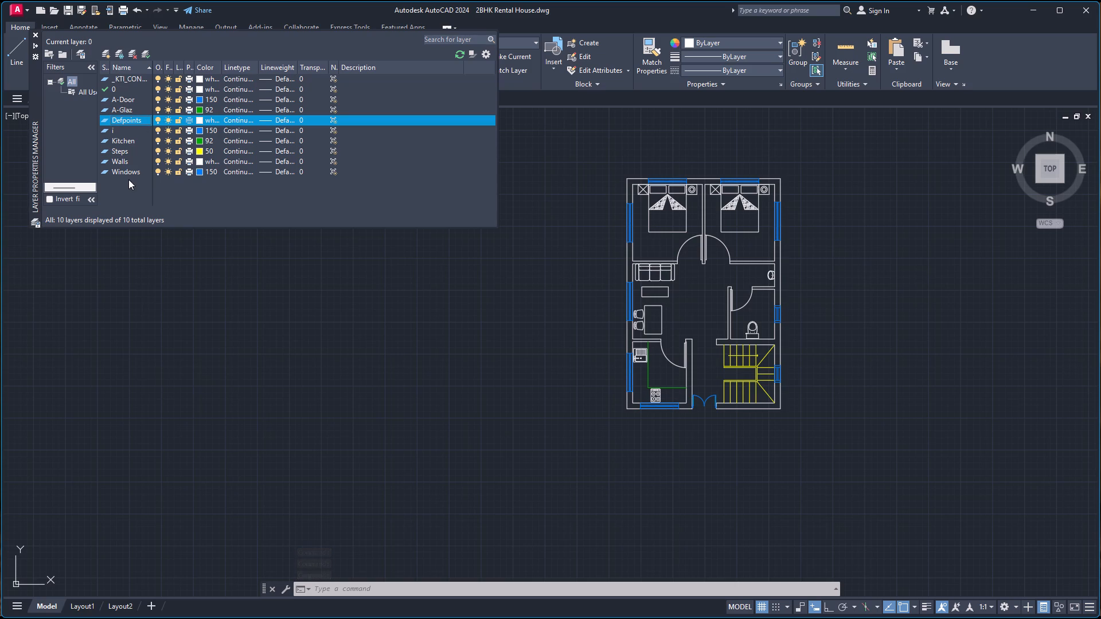
{"action": "left_click", "coordinate": [118, 96]}
{"action": "right_click", "coordinate": [118, 96]}
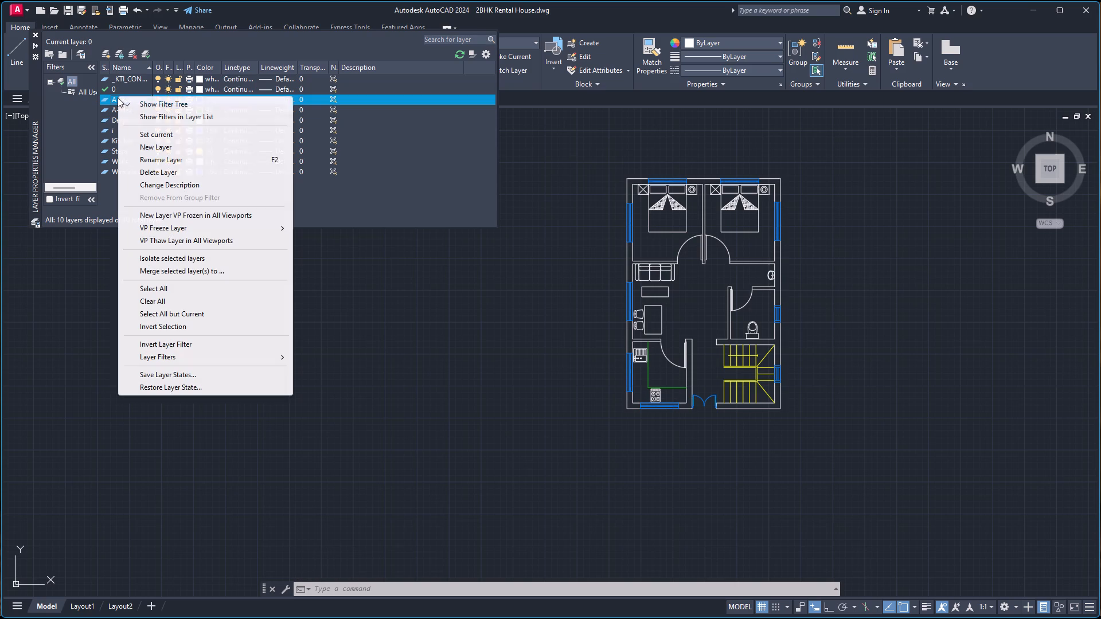
{"action": "left_click", "coordinate": [161, 160]}
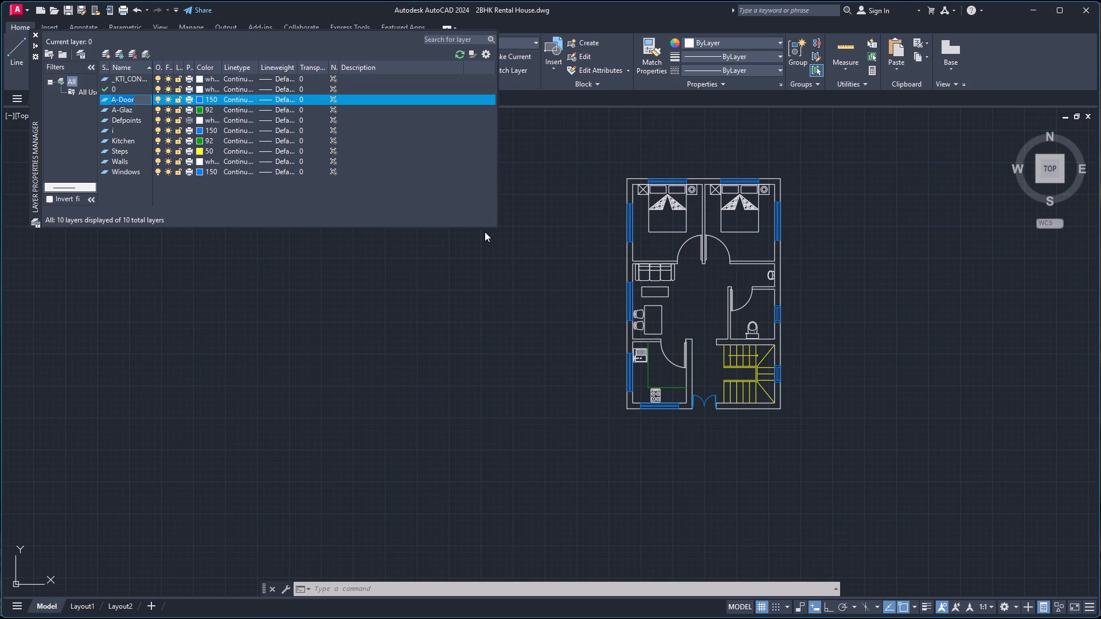
{"action": "key", "text": "shift+m"}
{"action": "type", "text": "ain"}
{"action": "key", "text": "space"}
{"action": "type", "text": "Door"}
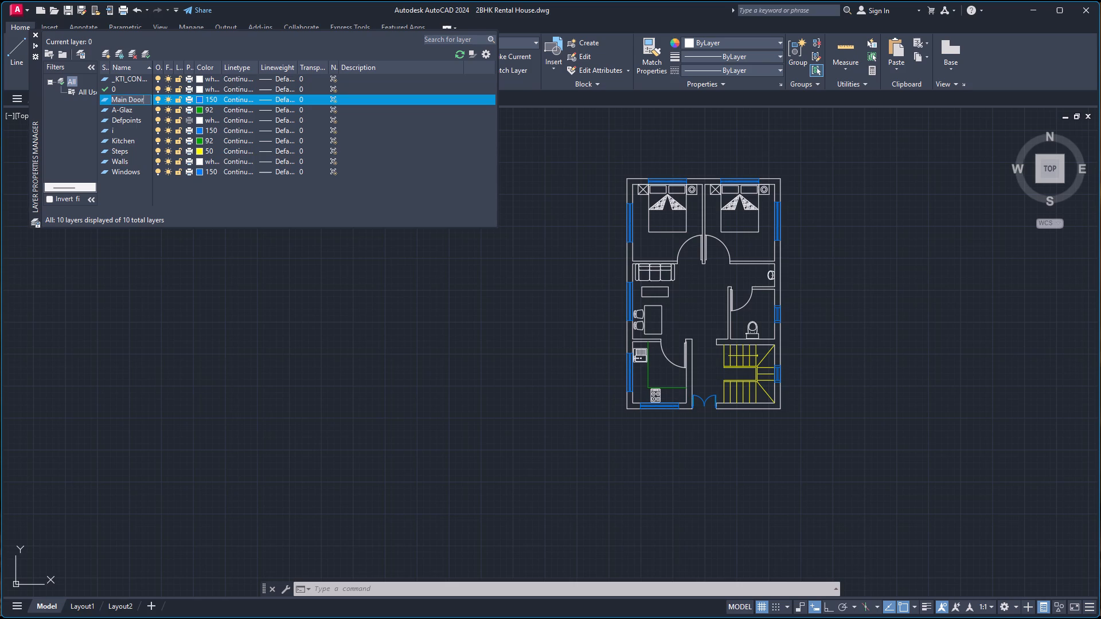
{"action": "left_click", "coordinate": [430, 202]}
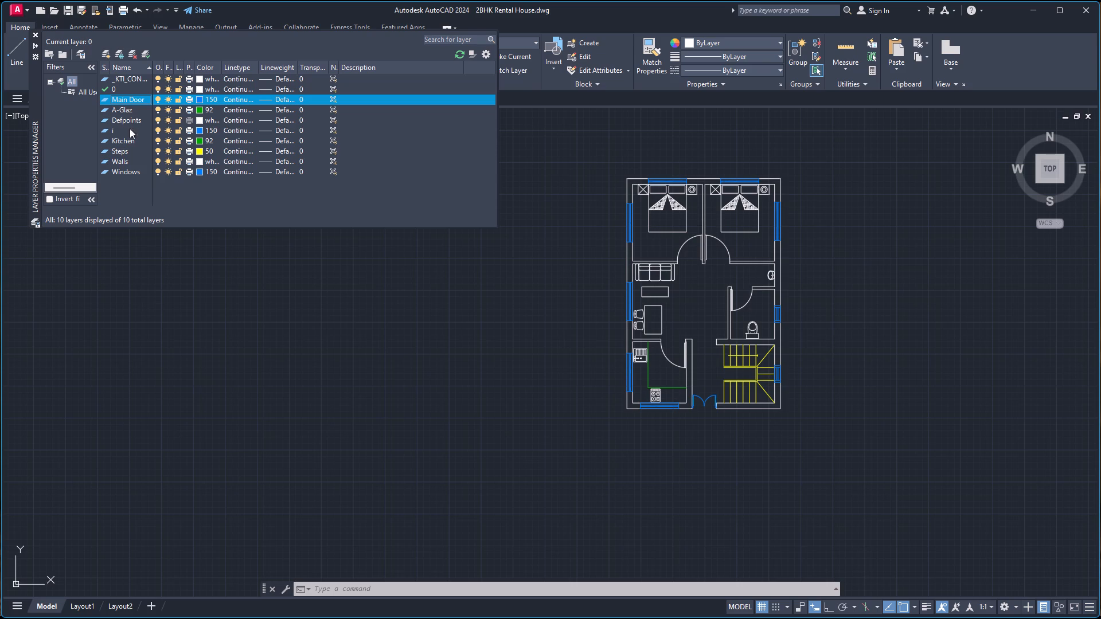
Set the Walls layer's lineweight to 0.18 mm.
{"action": "left_click", "coordinate": [120, 160]}
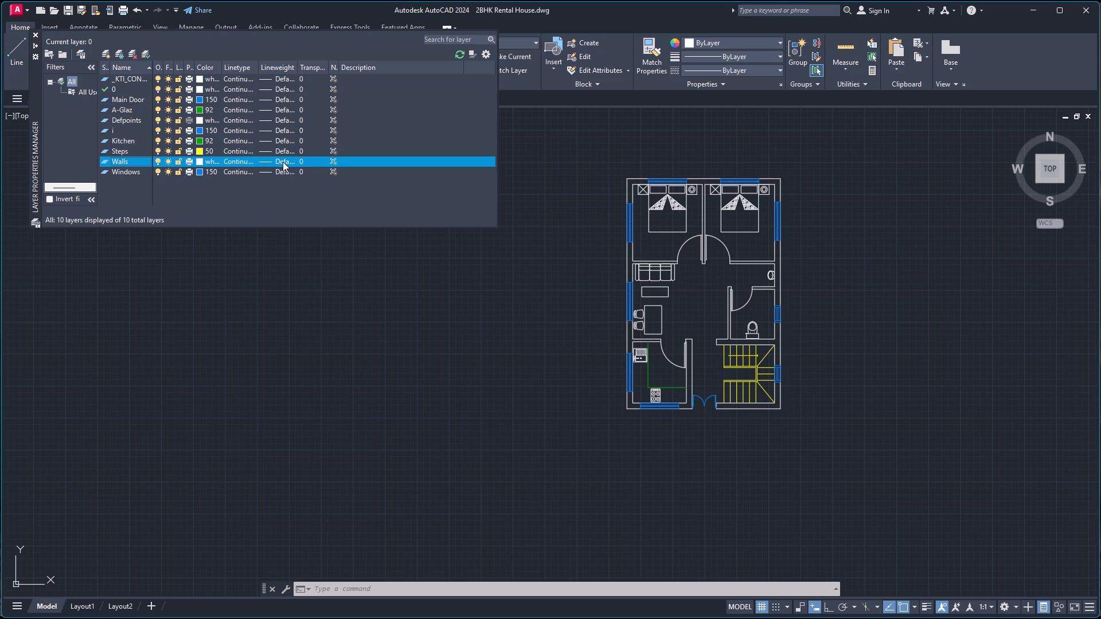
{"action": "left_click", "coordinate": [283, 162]}
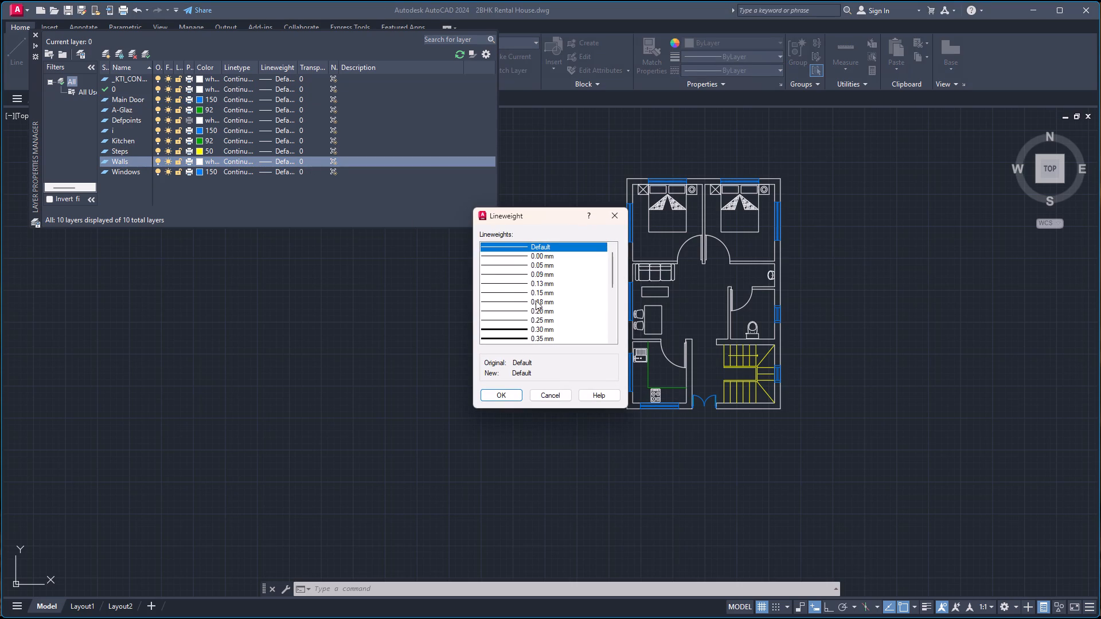
{"action": "left_click", "coordinate": [532, 303]}
{"action": "left_click", "coordinate": [507, 392]}
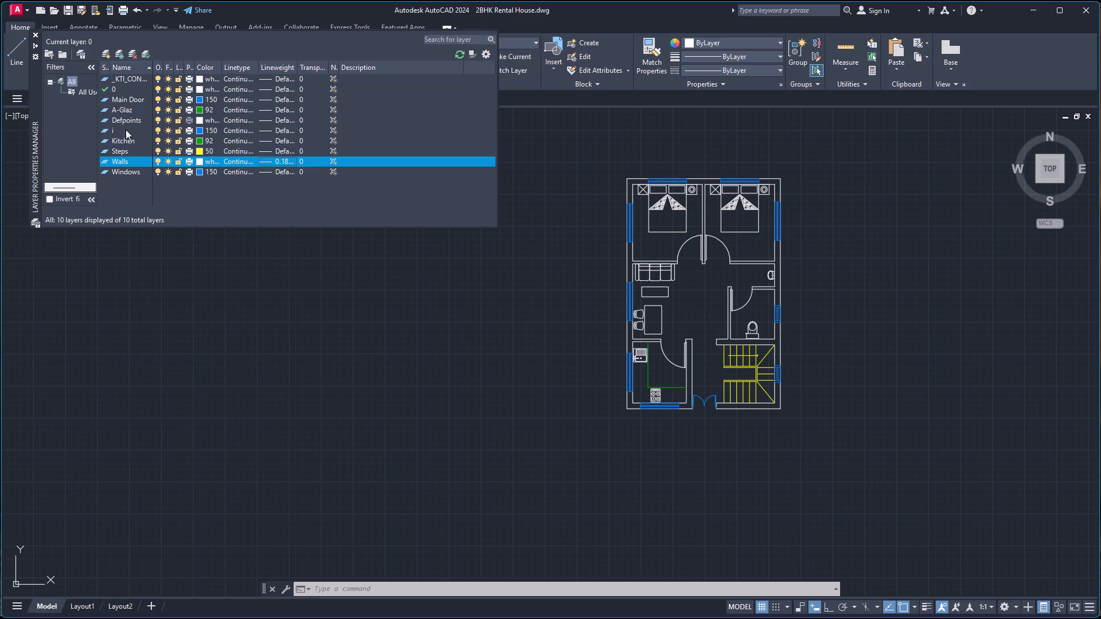
Create a layer named Doors and set its colour to index 222.
{"action": "left_click", "coordinate": [108, 57]}
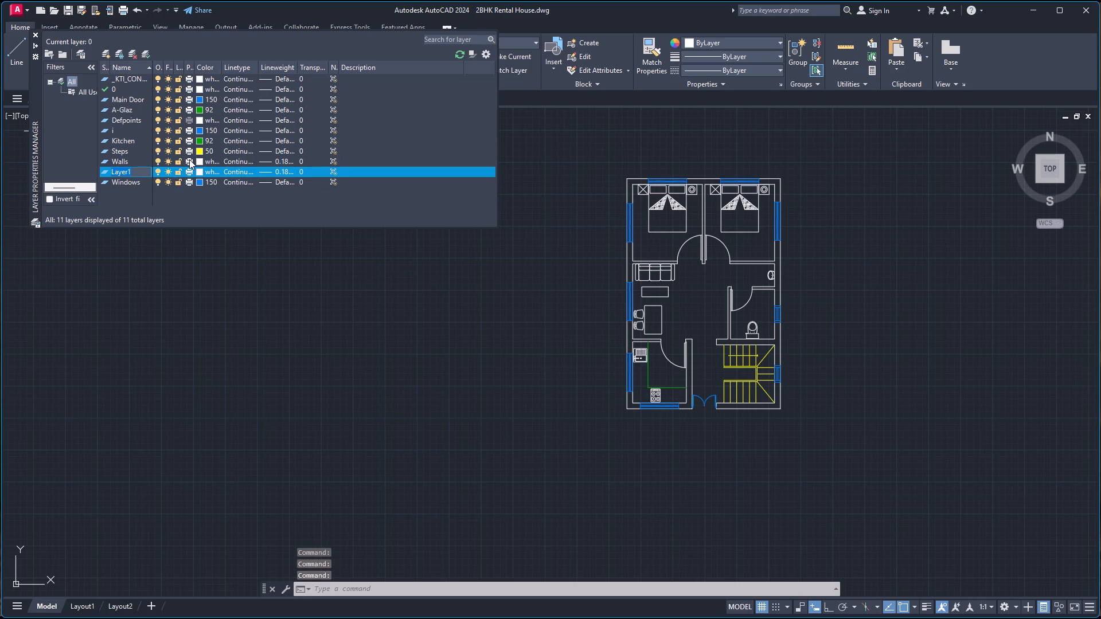
{"action": "type", "text": "Doo"}
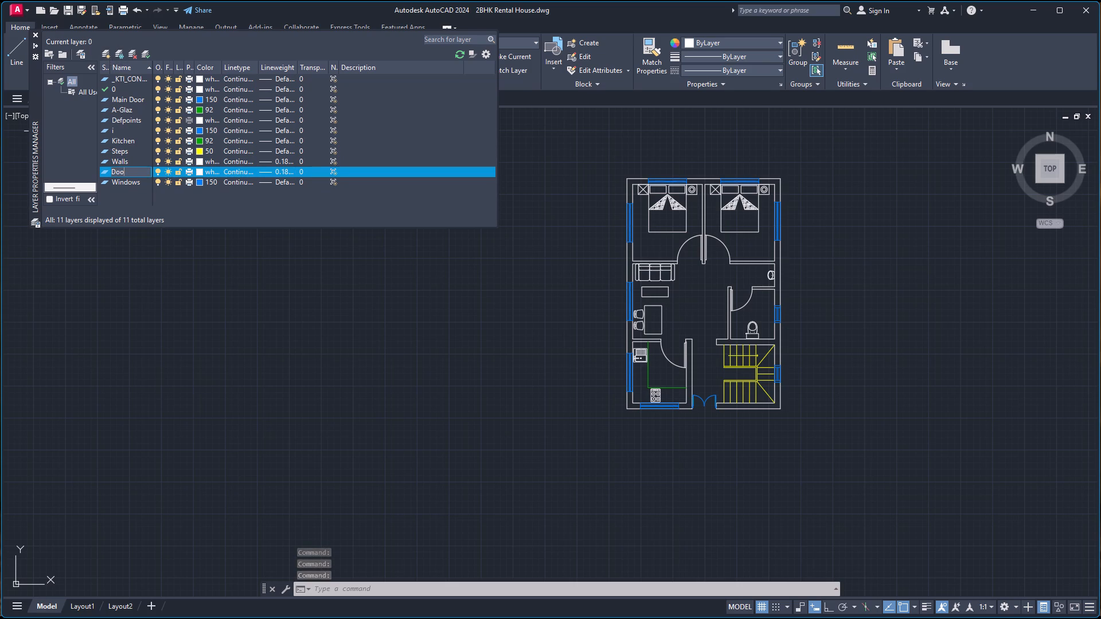
{"action": "type", "text": "rs"}
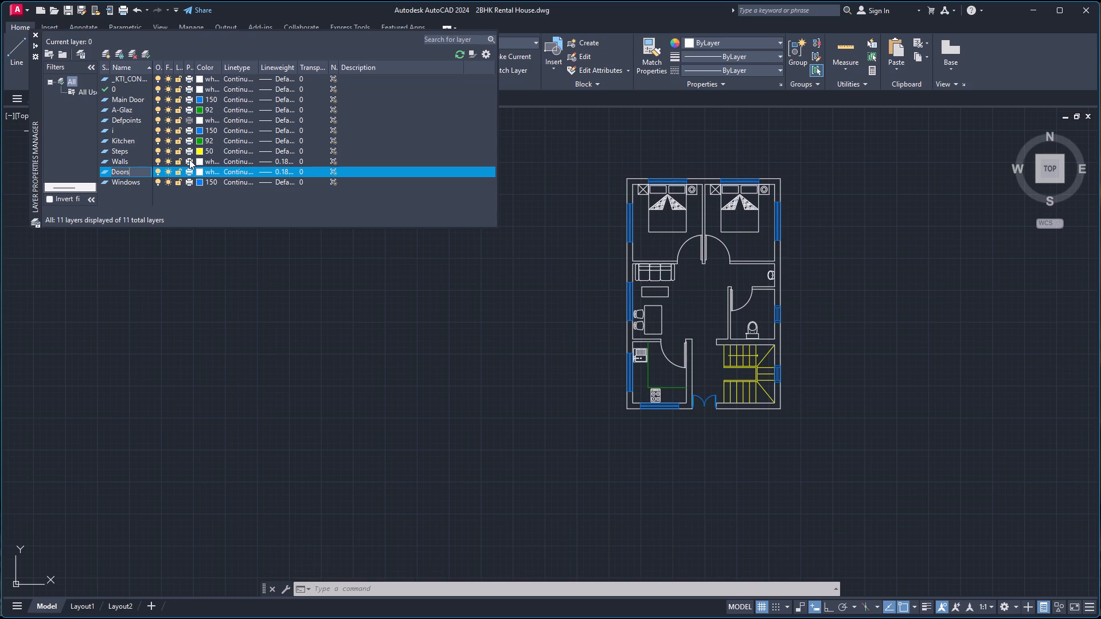
{"action": "key", "text": "Return"}
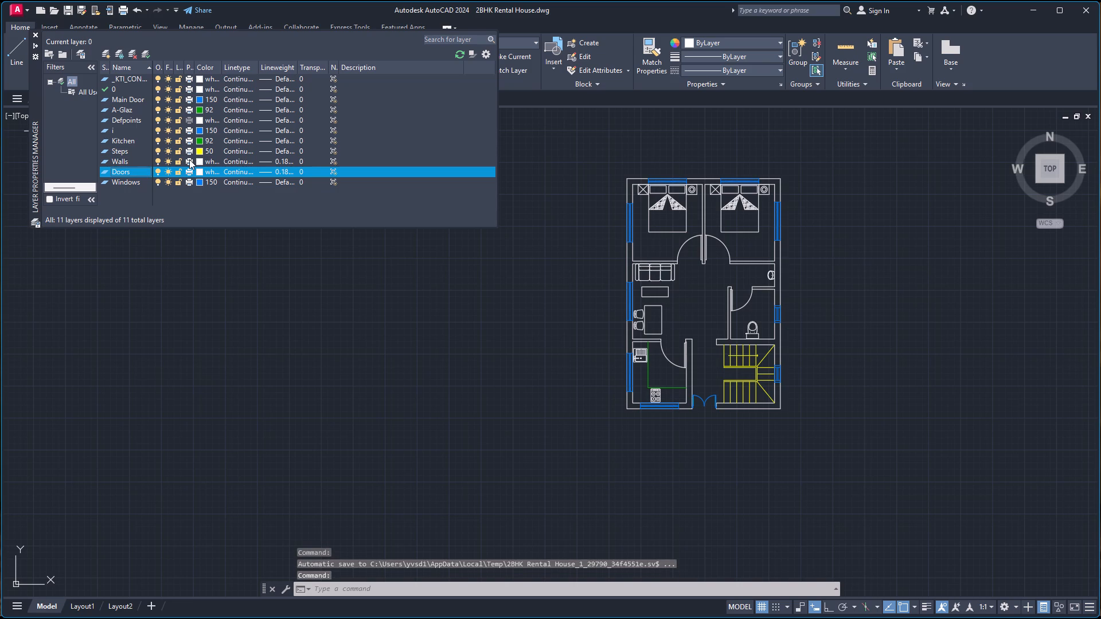
{"action": "left_click", "coordinate": [199, 172]}
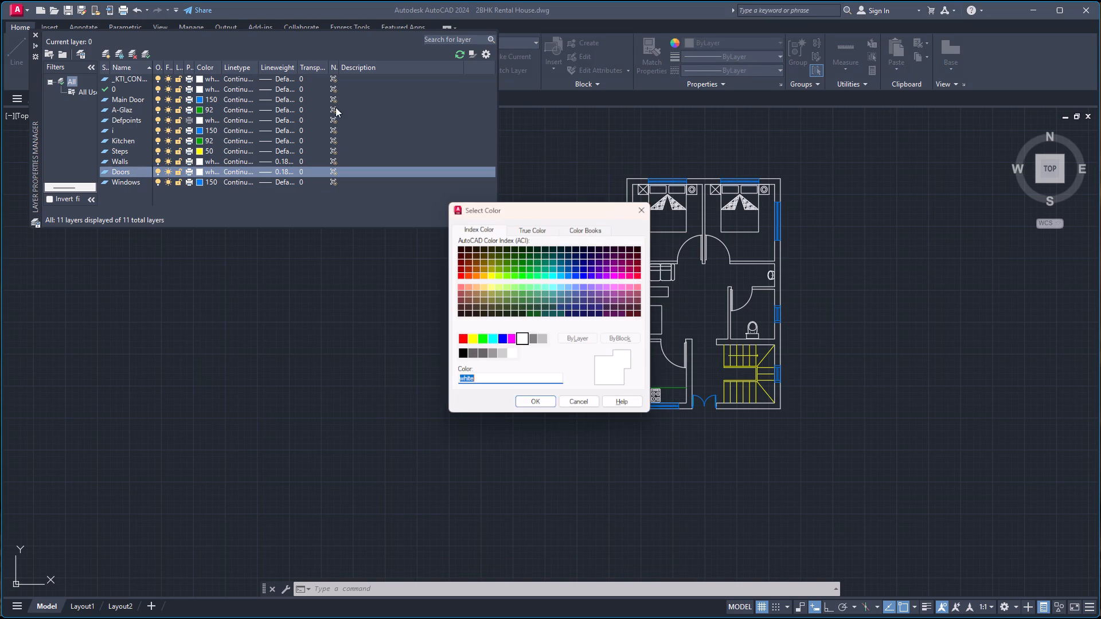
{"action": "left_click", "coordinate": [483, 259]}
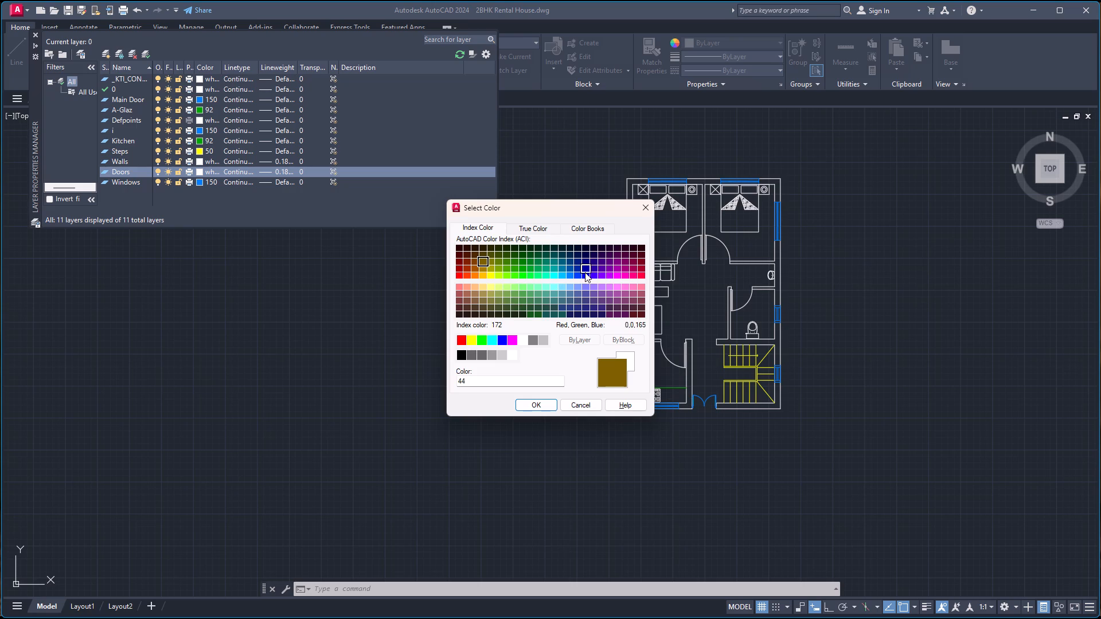
{"action": "left_click", "coordinate": [627, 268]}
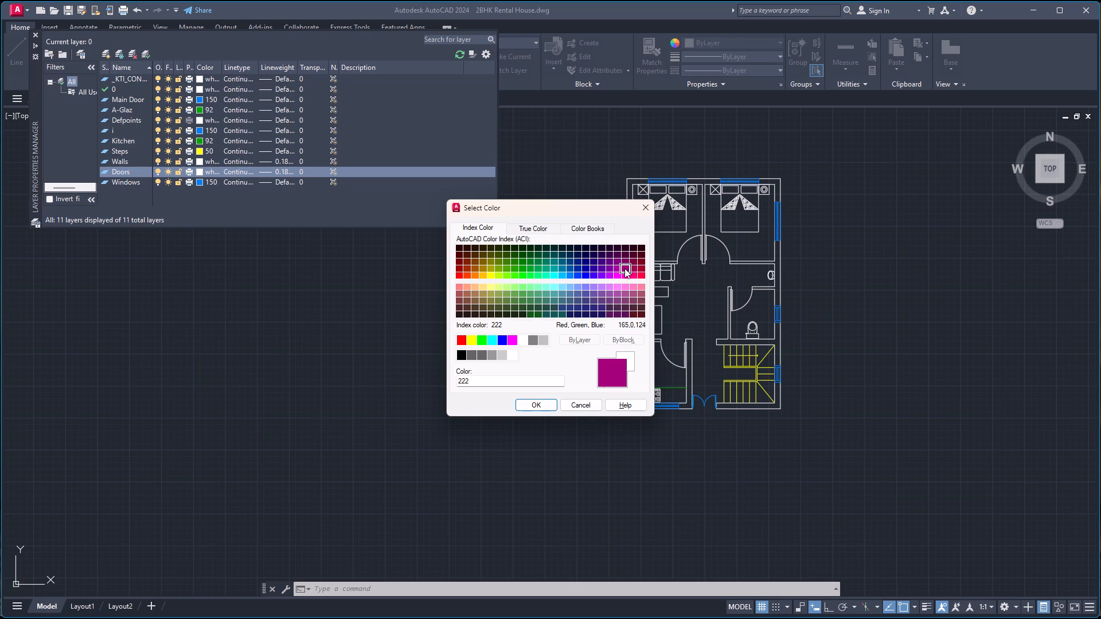
{"action": "left_click", "coordinate": [544, 402]}
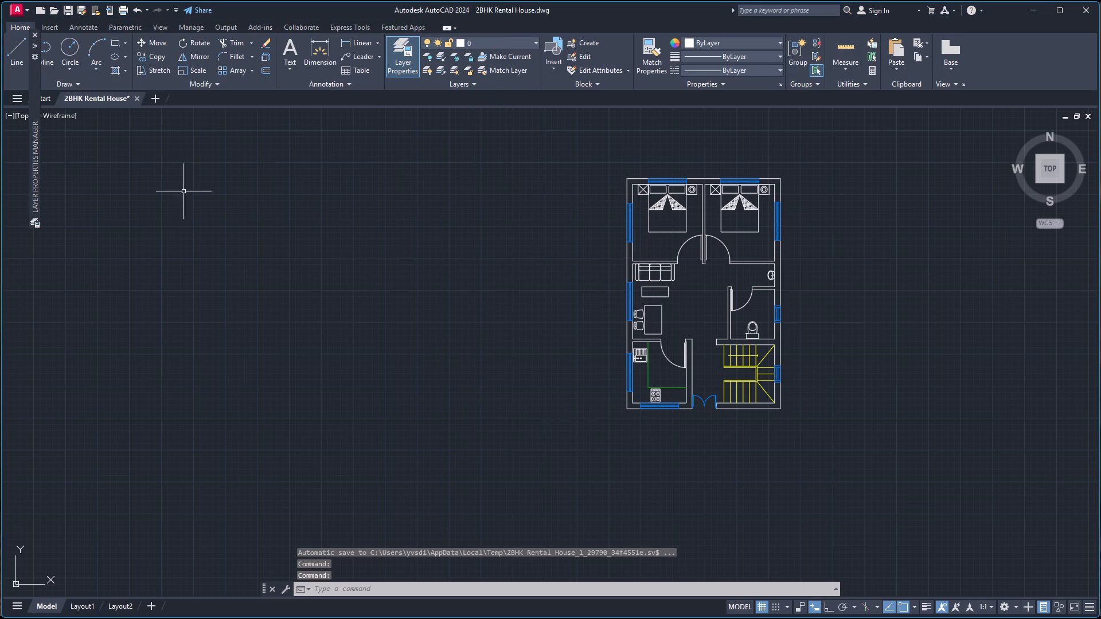
Assign the four interior door blocks, at both bedrooms, the kitchen and the toilet, to the Doors layer.
{"action": "left_click", "coordinate": [694, 236]}
{"action": "left_click", "coordinate": [715, 238]}
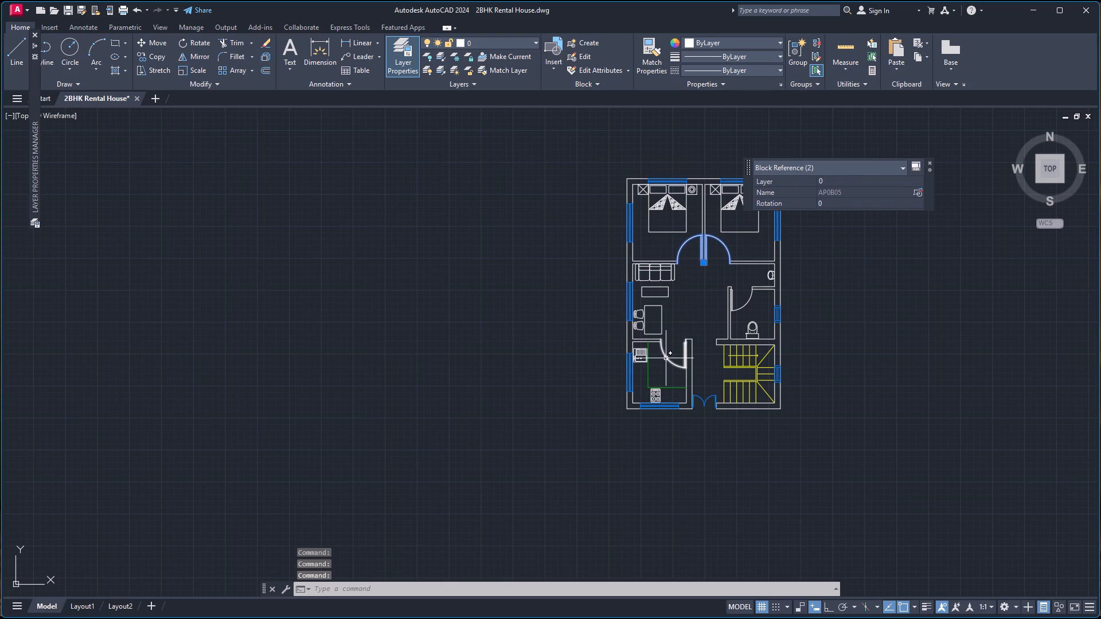
{"action": "left_click", "coordinate": [666, 358]}
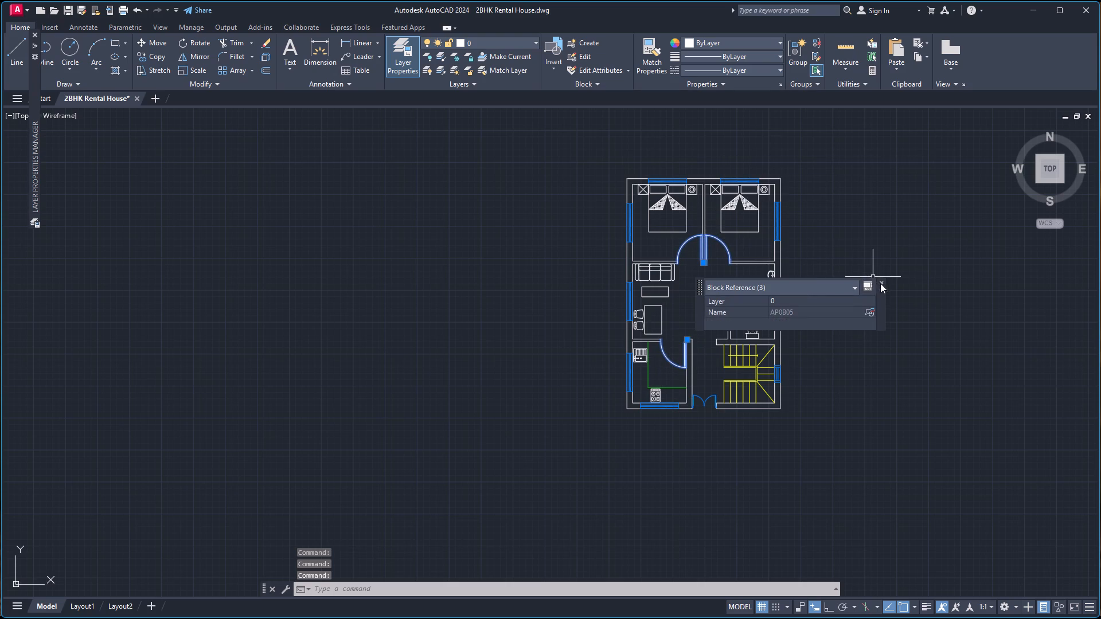
{"action": "left_click", "coordinate": [881, 281]}
{"action": "left_click", "coordinate": [749, 301]}
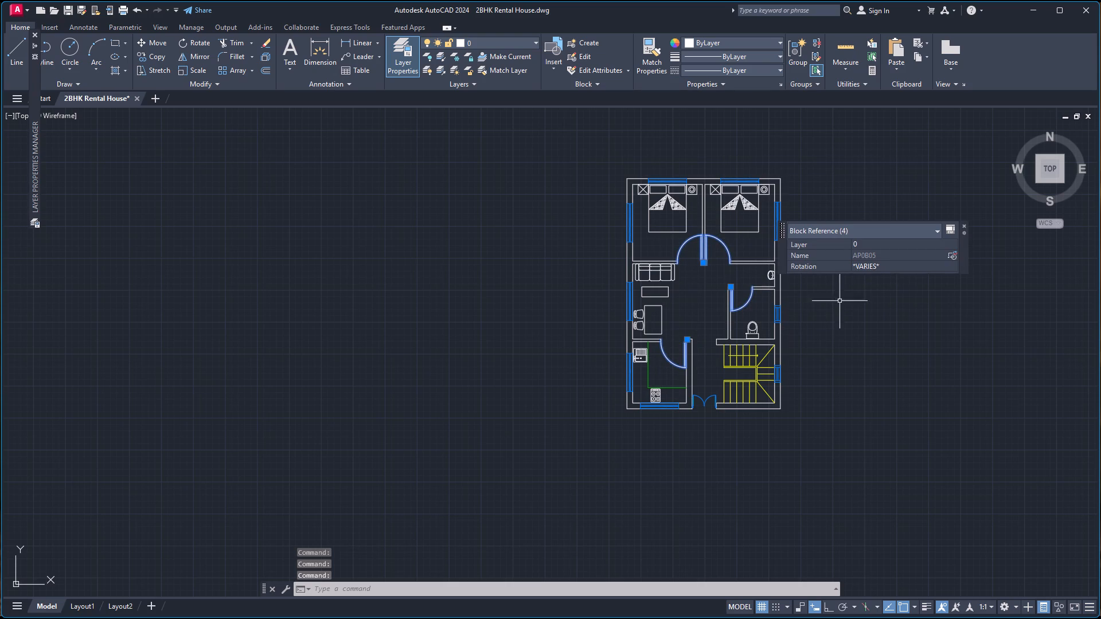
{"action": "double_click", "coordinate": [865, 241]}
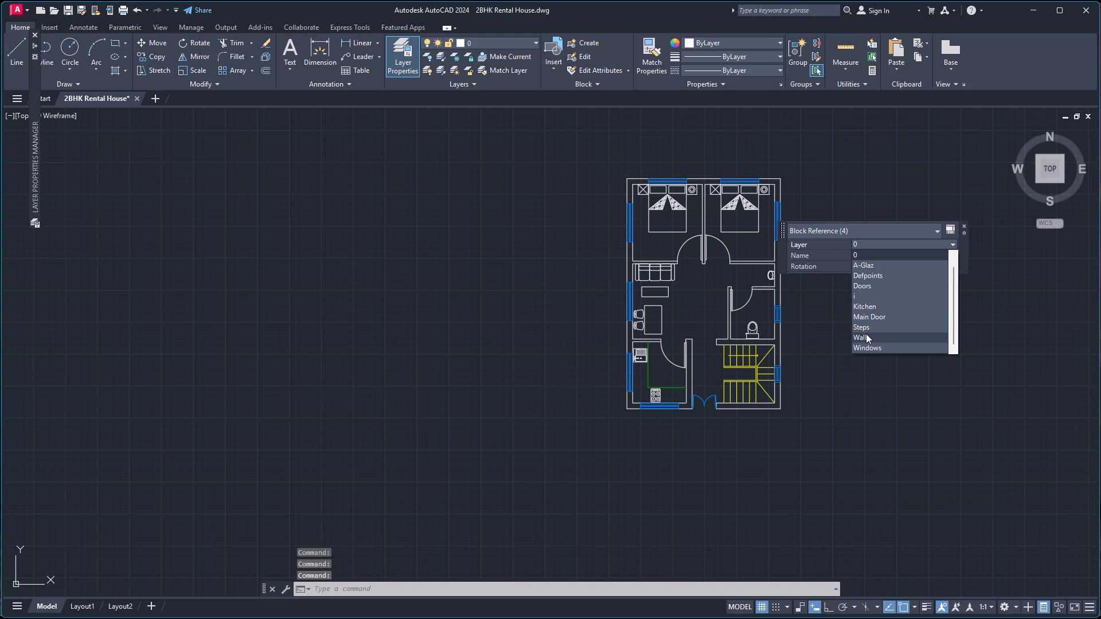
{"action": "left_click", "coordinate": [877, 287]}
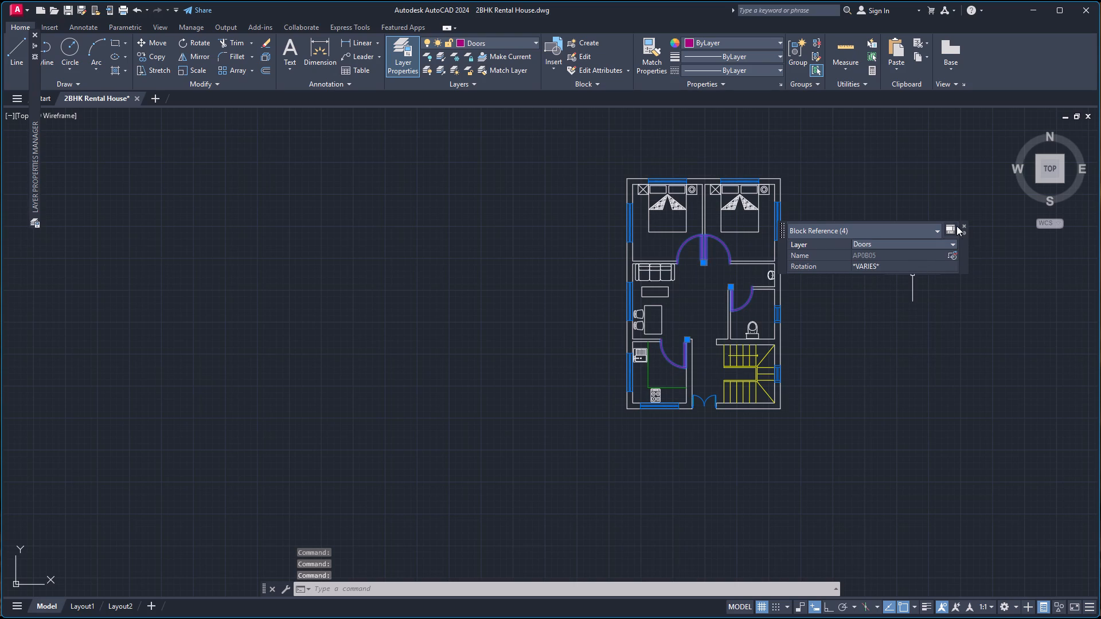
{"action": "left_click", "coordinate": [964, 225]}
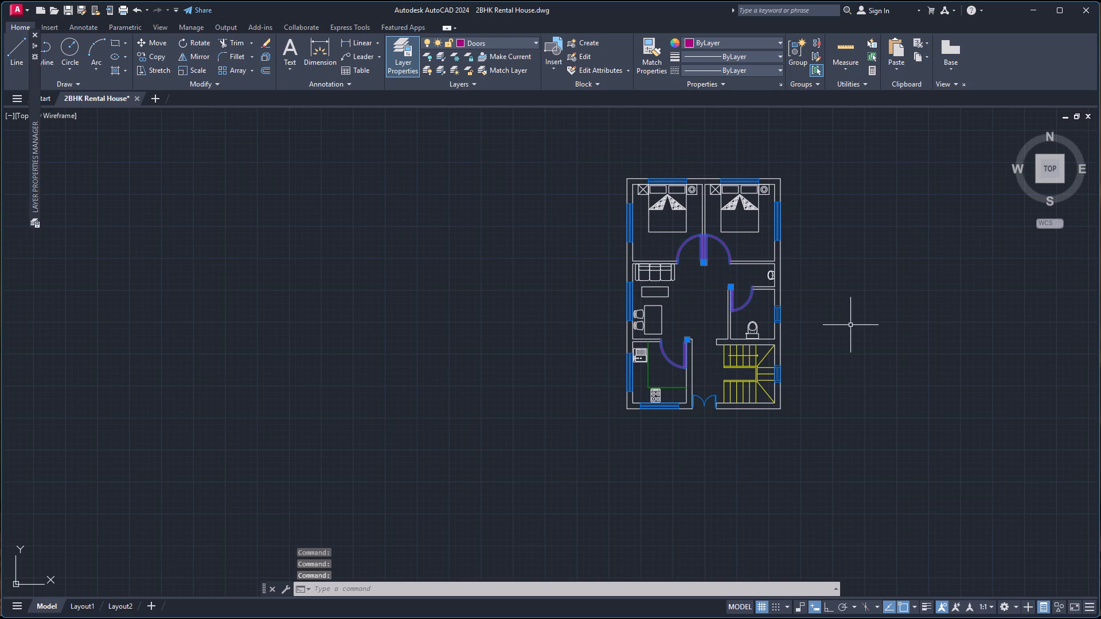
{"action": "key", "text": "Escape"}
Examine the interior doors and the rooms around them across the floor plan.
{"action": "scroll", "coordinate": [743, 300], "scroll_direction": "up", "scroll_amount": 4}
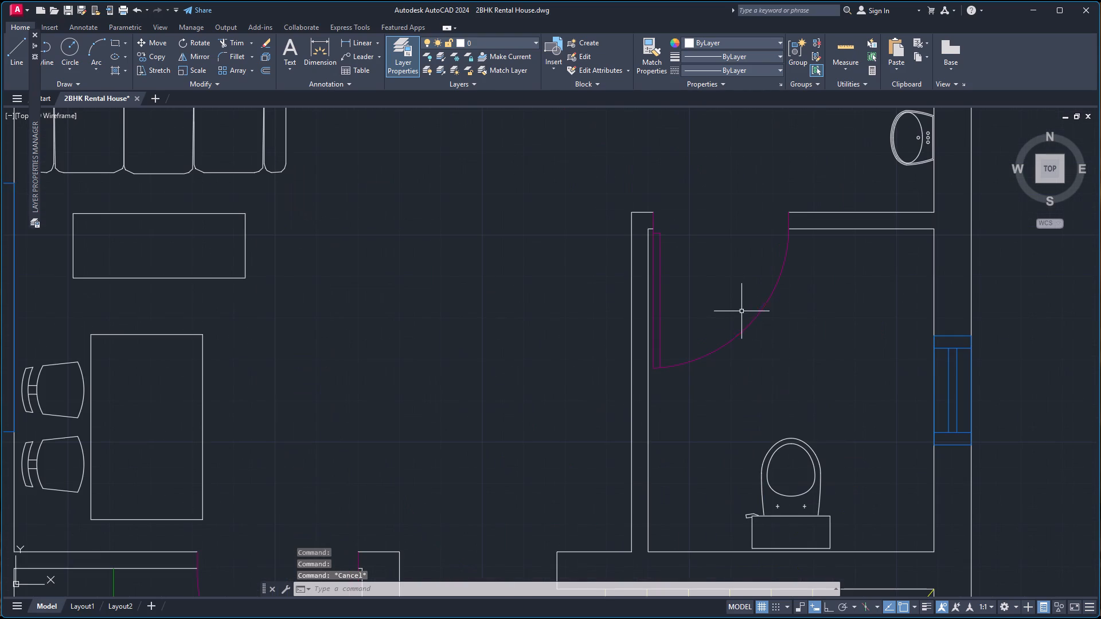
{"action": "scroll", "coordinate": [735, 312], "scroll_direction": "down", "scroll_amount": 3}
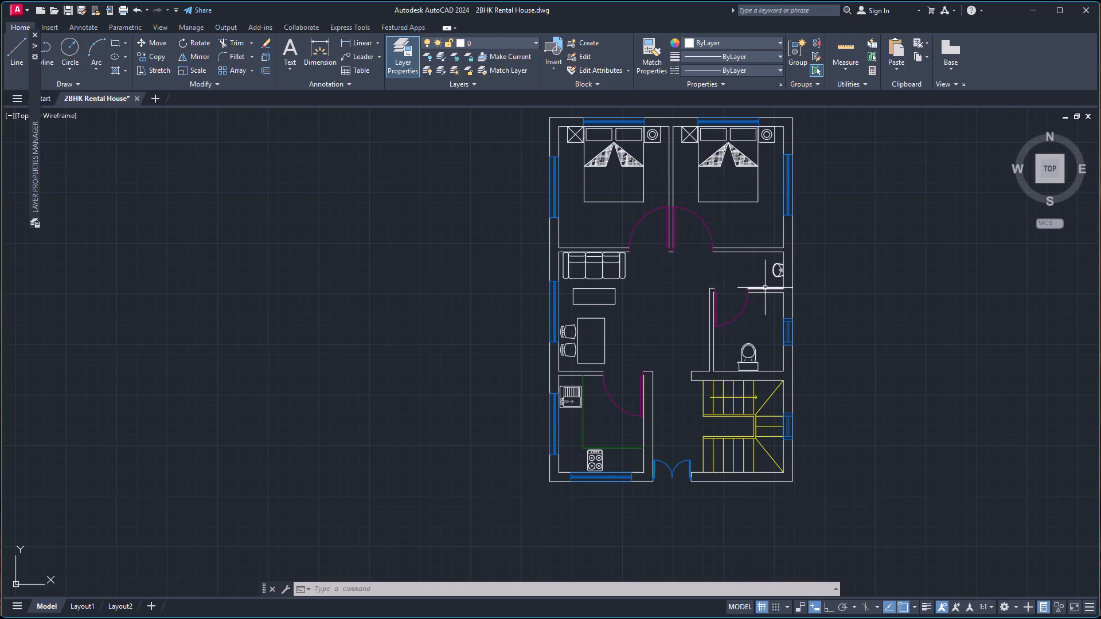
{"action": "scroll", "coordinate": [628, 213], "scroll_direction": "down", "scroll_amount": 2}
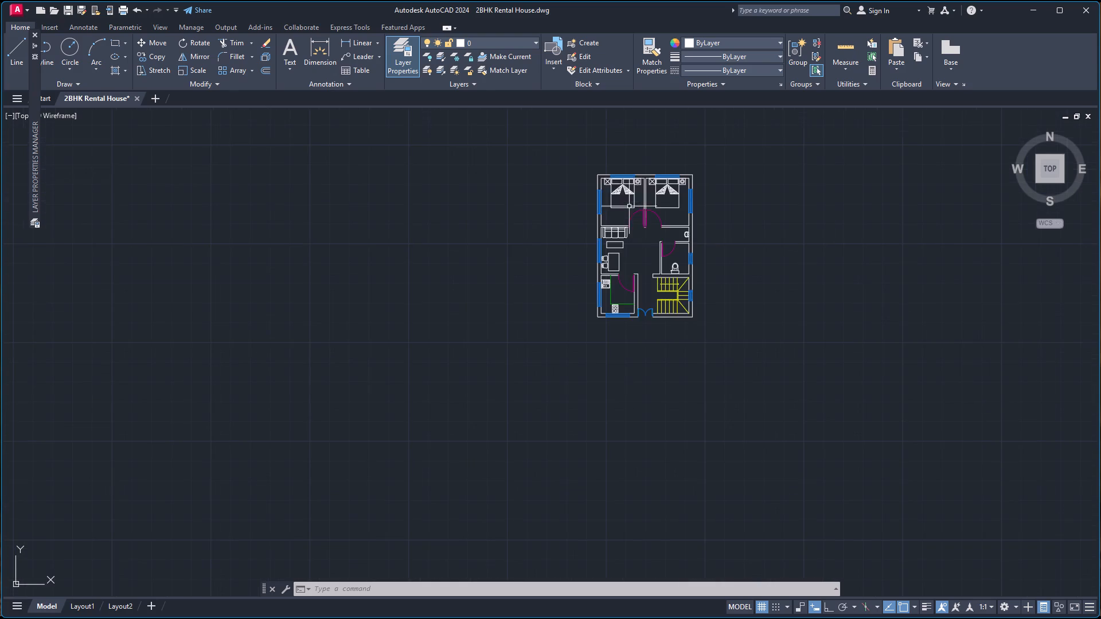
{"action": "scroll", "coordinate": [645, 171], "scroll_direction": "up", "scroll_amount": 3}
{"action": "scroll", "coordinate": [635, 344], "scroll_direction": "down", "scroll_amount": 2}
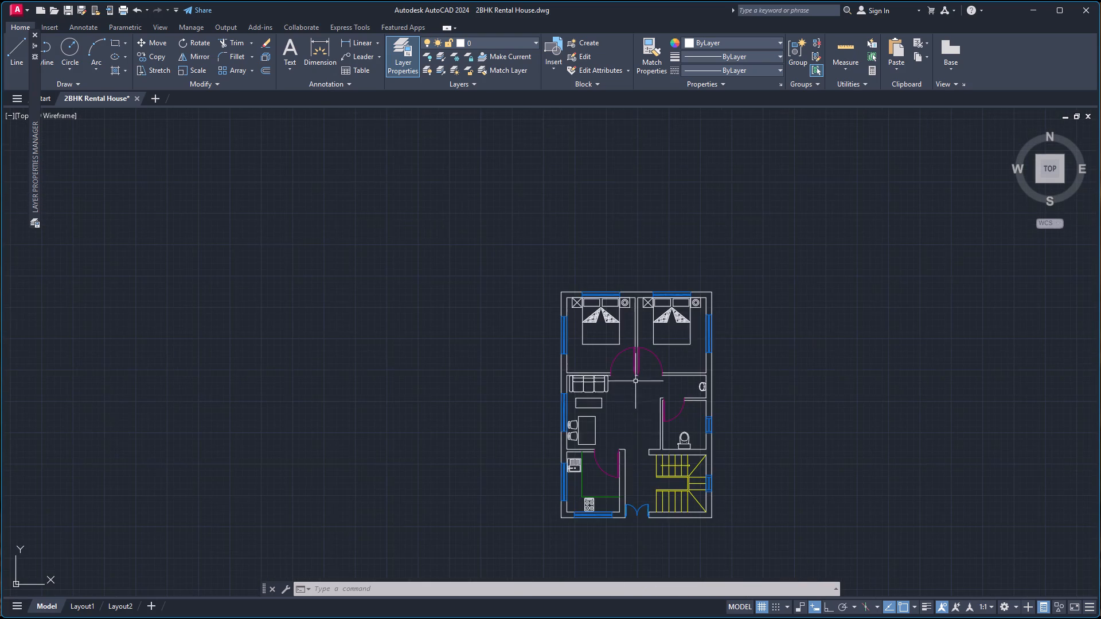
{"action": "scroll", "coordinate": [630, 449], "scroll_direction": "up", "scroll_amount": 2}
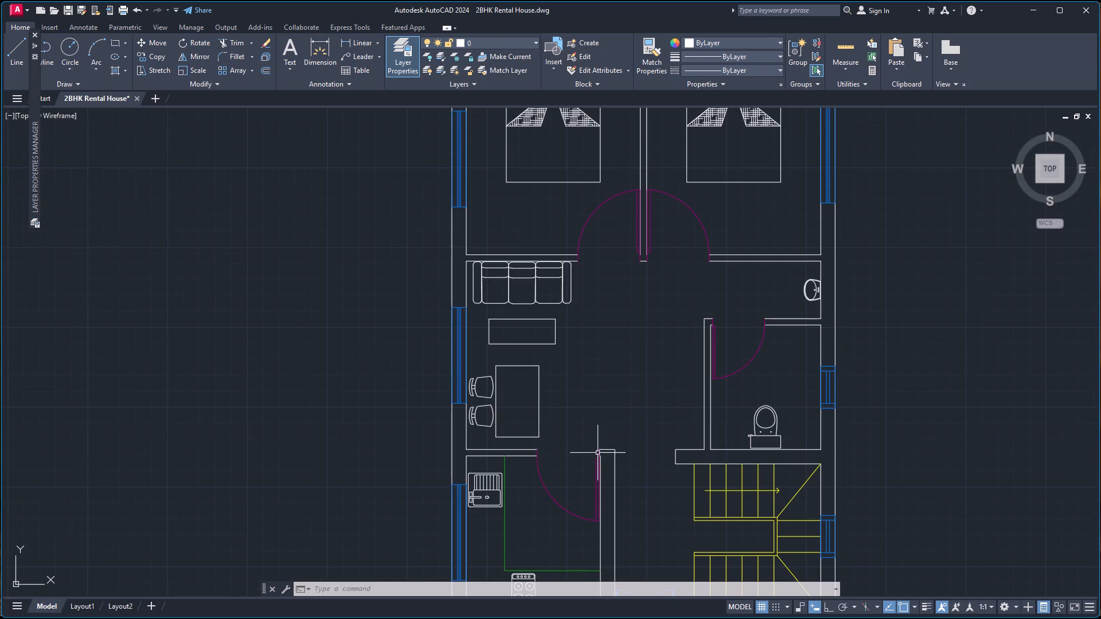
{"action": "scroll", "coordinate": [595, 455], "scroll_direction": "up", "scroll_amount": 3}
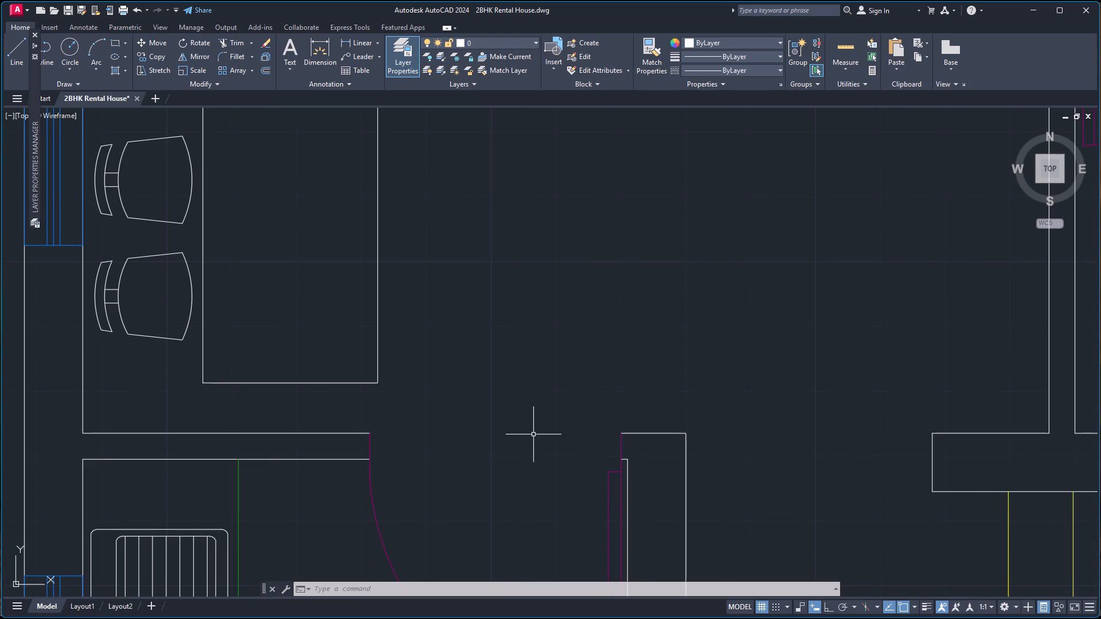
{"action": "scroll", "coordinate": [535, 434], "scroll_direction": "down", "scroll_amount": 4}
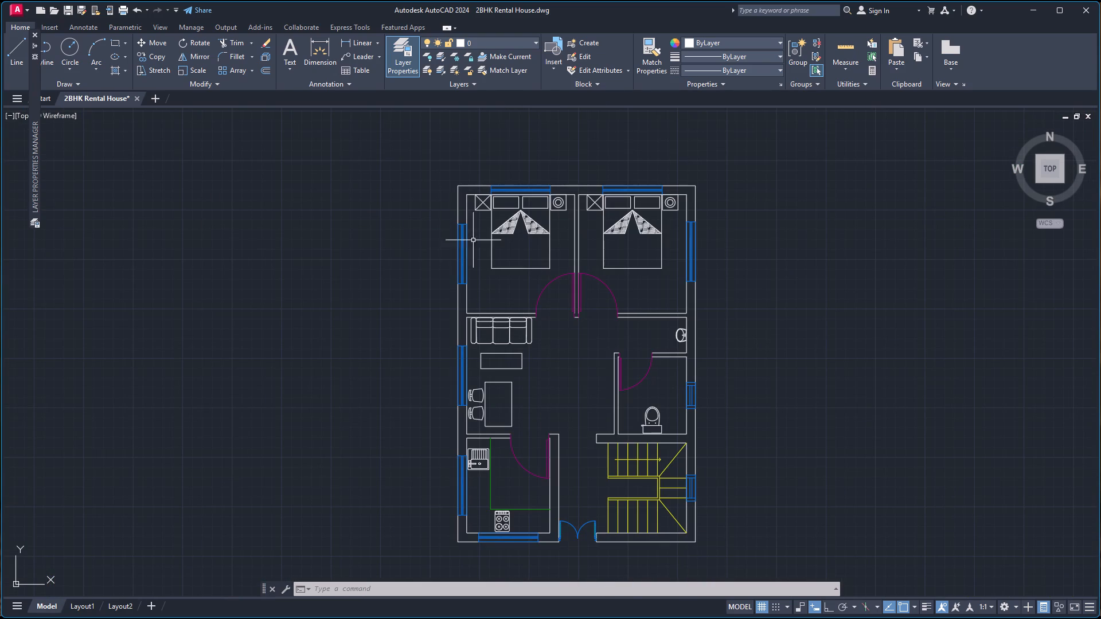
Create a layer named Hatch and set its colour to index 8.
{"action": "left_click", "coordinate": [403, 47]}
{"action": "left_click", "coordinate": [405, 47]}
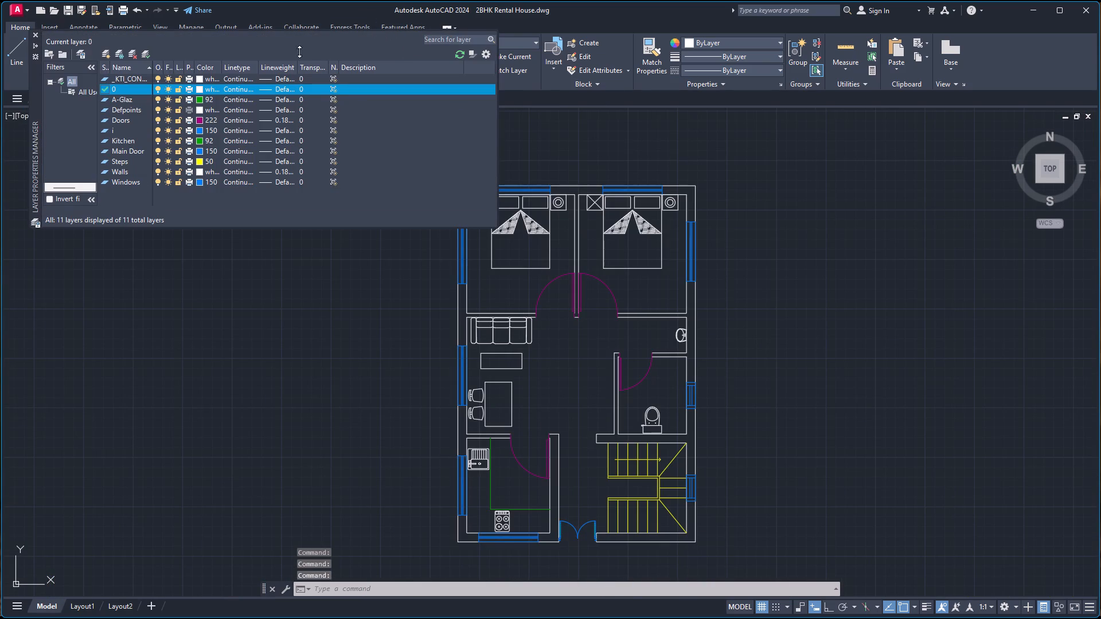
{"action": "left_click", "coordinate": [105, 54]}
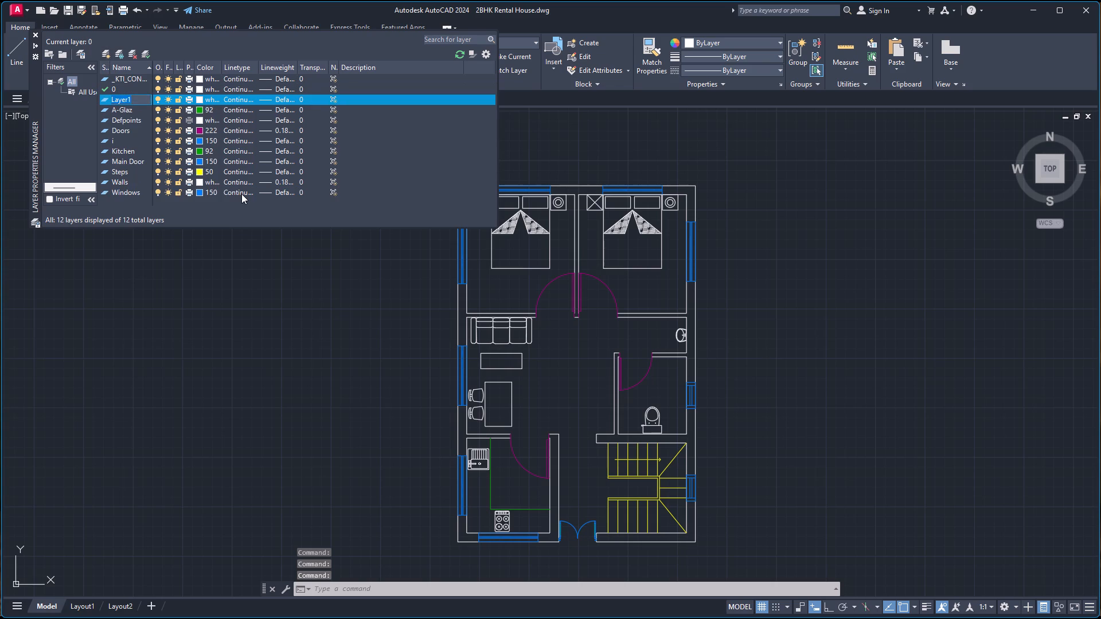
{"action": "type", "text": "Hatch"}
{"action": "key", "text": "Return"}
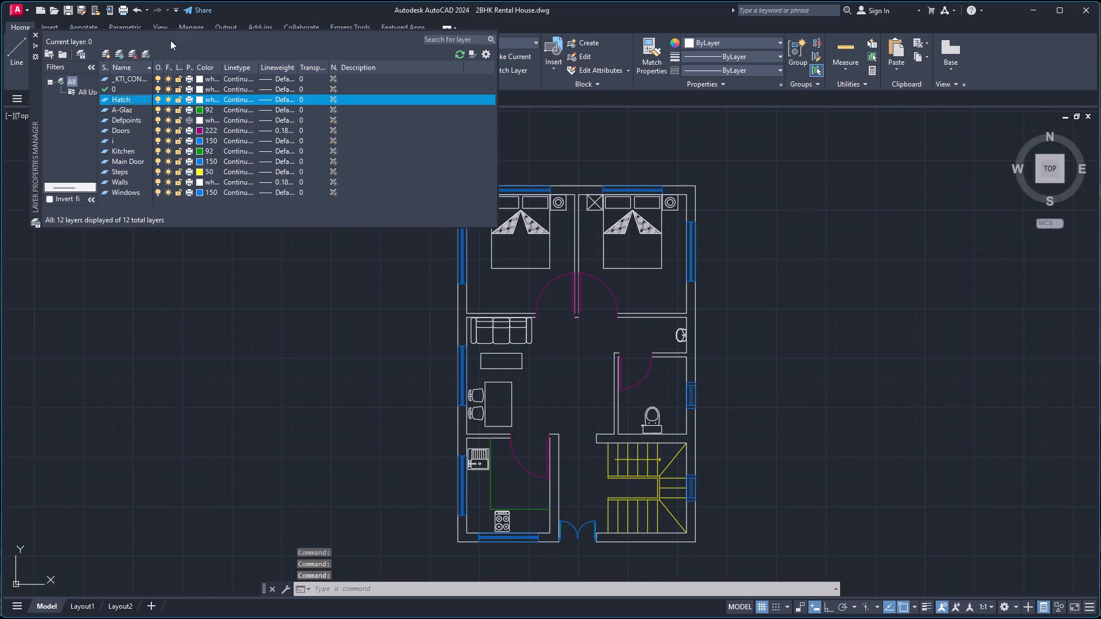
{"action": "left_click", "coordinate": [198, 99]}
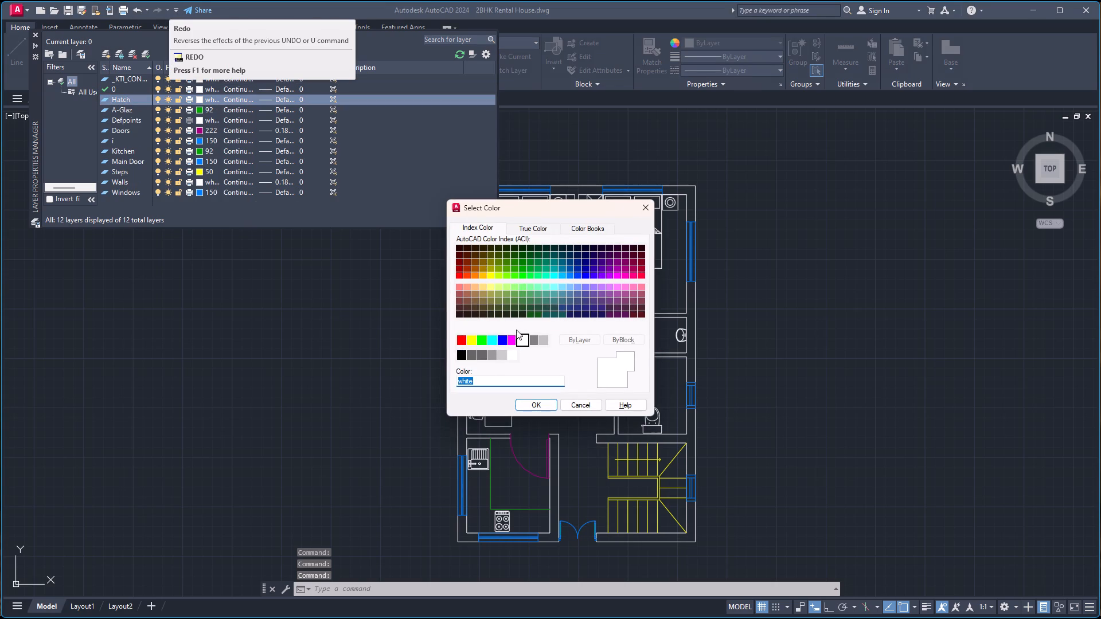
{"action": "left_click", "coordinate": [533, 342]}
{"action": "left_click", "coordinate": [532, 405]}
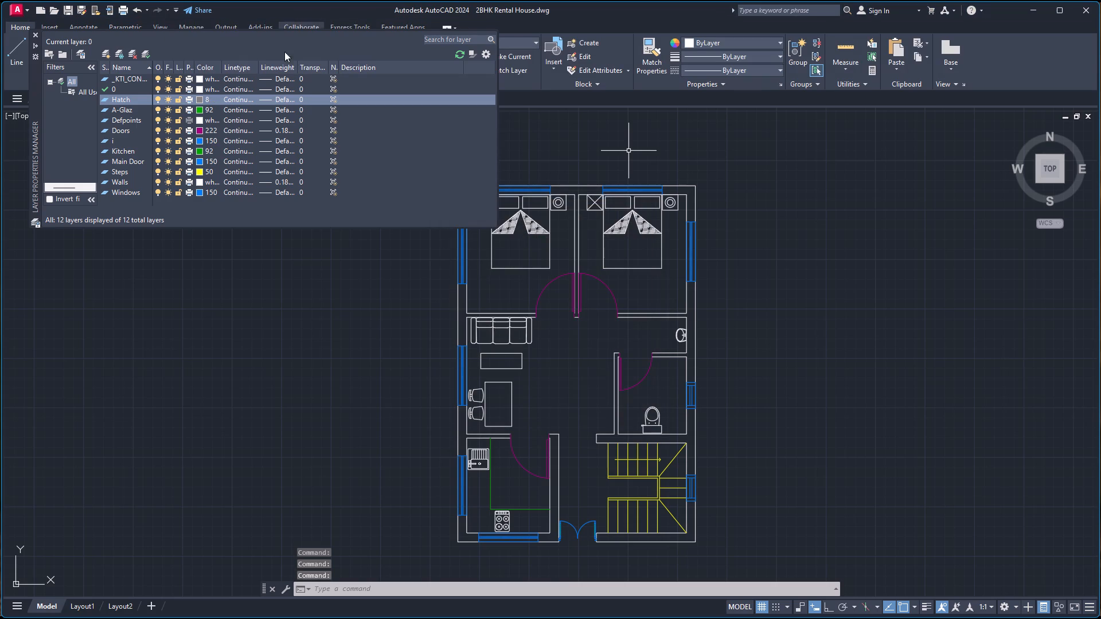
{"action": "left_click", "coordinate": [34, 49]}
{"action": "left_click", "coordinate": [34, 41]}
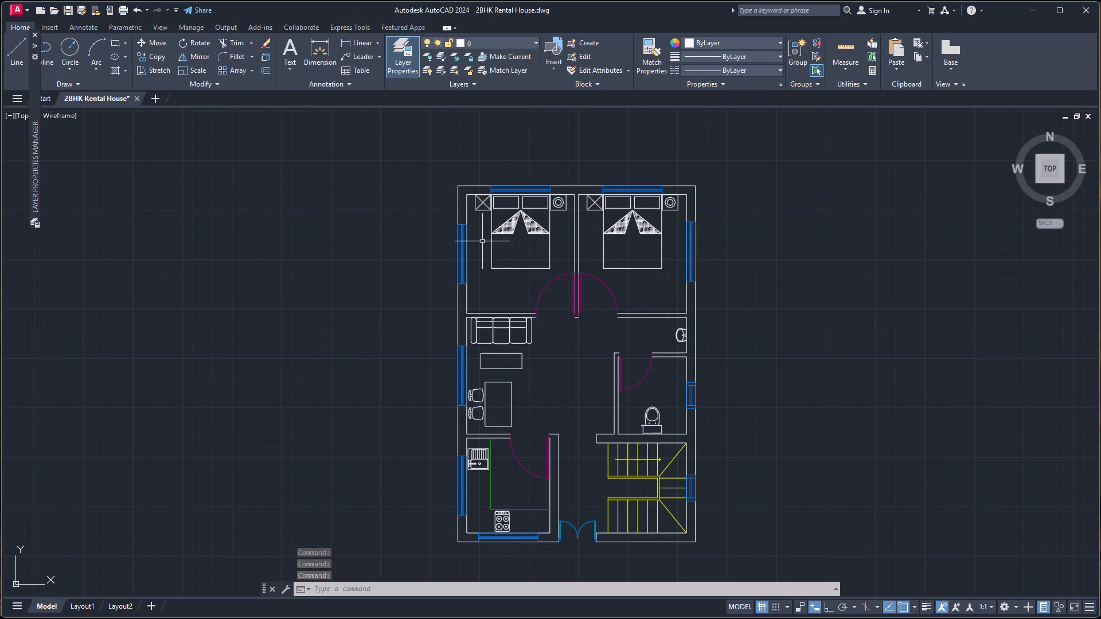
Start a Hatch with the SOLID pattern, set its transparency to 40 and make it associative.
{"action": "key", "text": "h"}
{"action": "key", "text": "Return"}
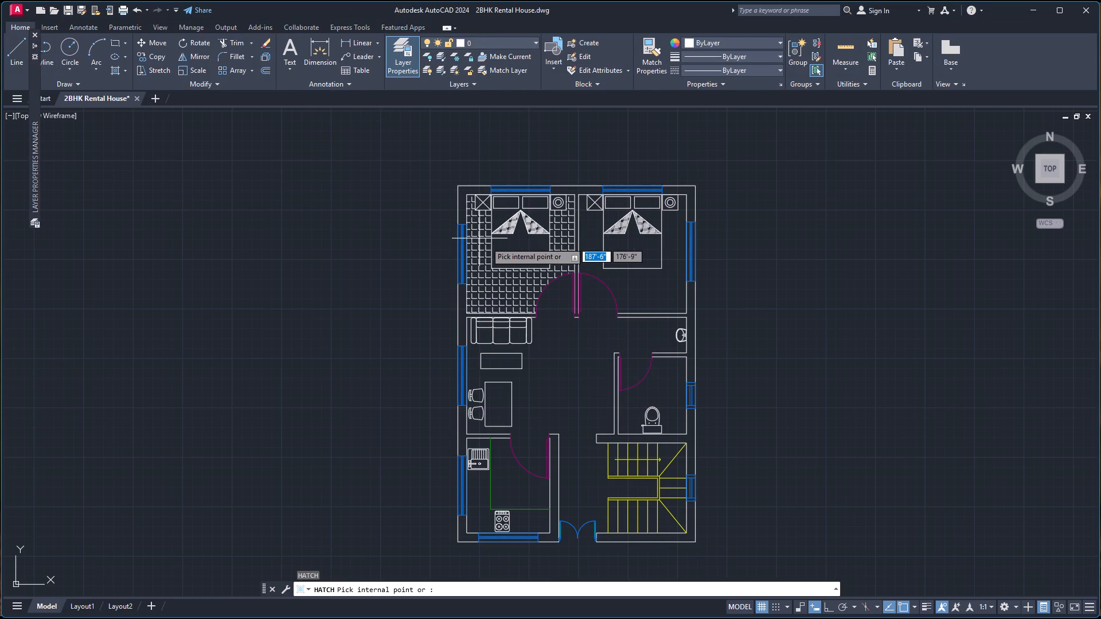
{"action": "left_click", "coordinate": [106, 45]}
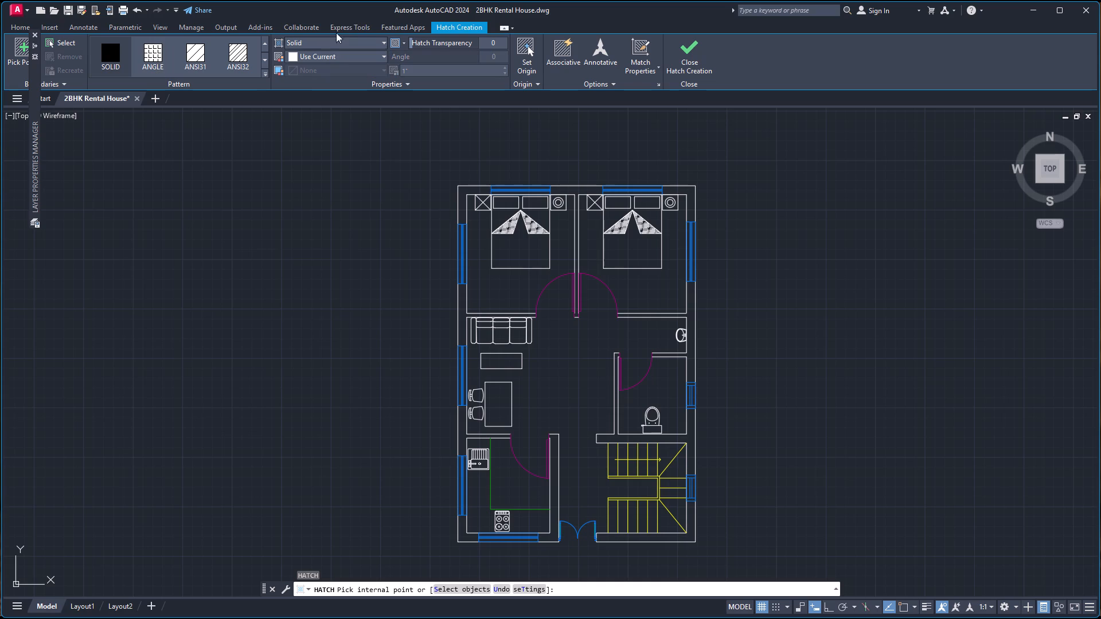
{"action": "left_click", "coordinate": [335, 42]}
{"action": "left_click", "coordinate": [337, 42]}
{"action": "left_click", "coordinate": [335, 56]}
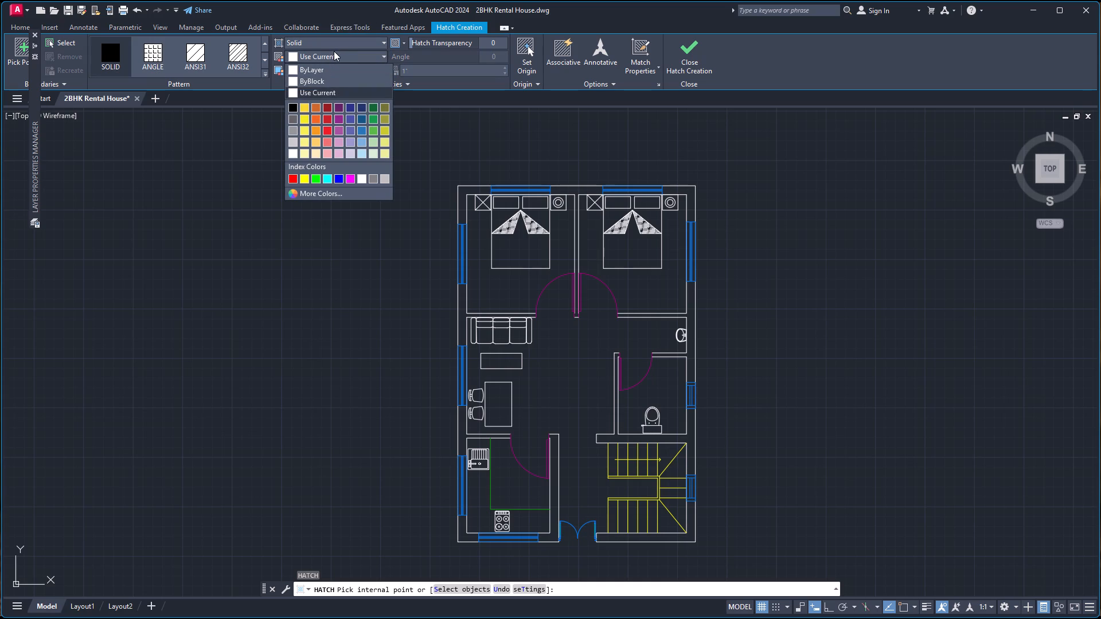
{"action": "left_click", "coordinate": [335, 59]}
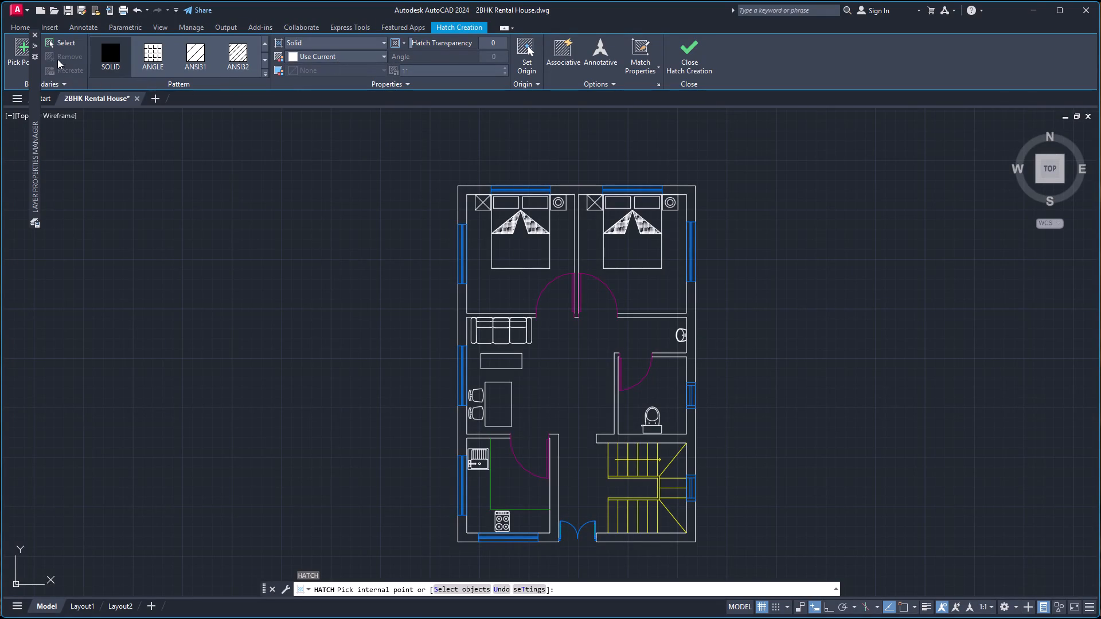
{"action": "left_click", "coordinate": [343, 54]}
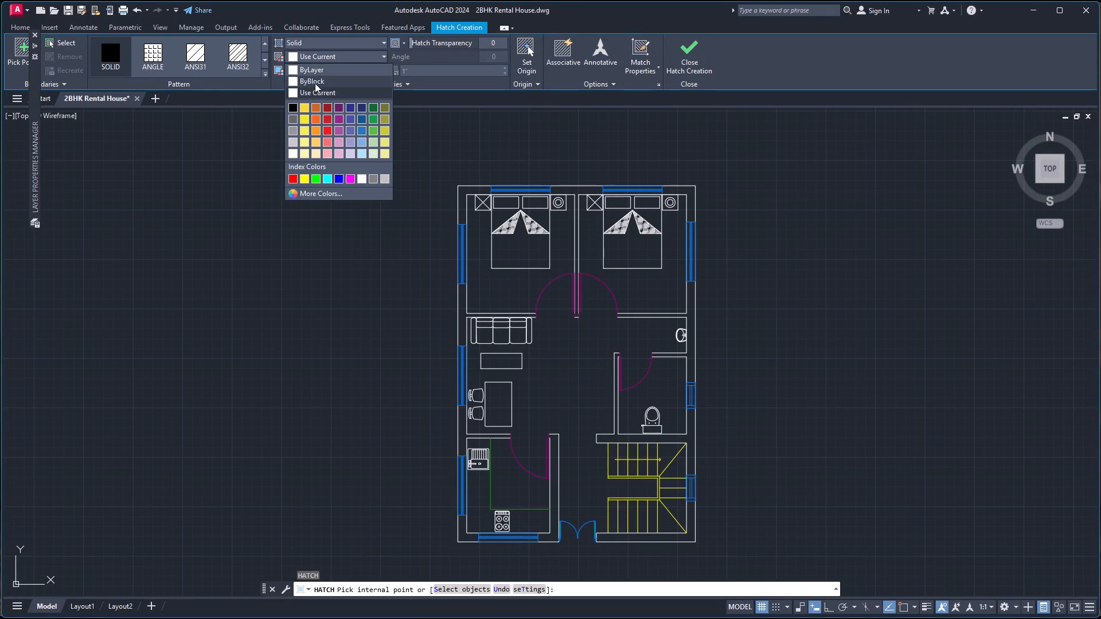
{"action": "left_click", "coordinate": [334, 55]}
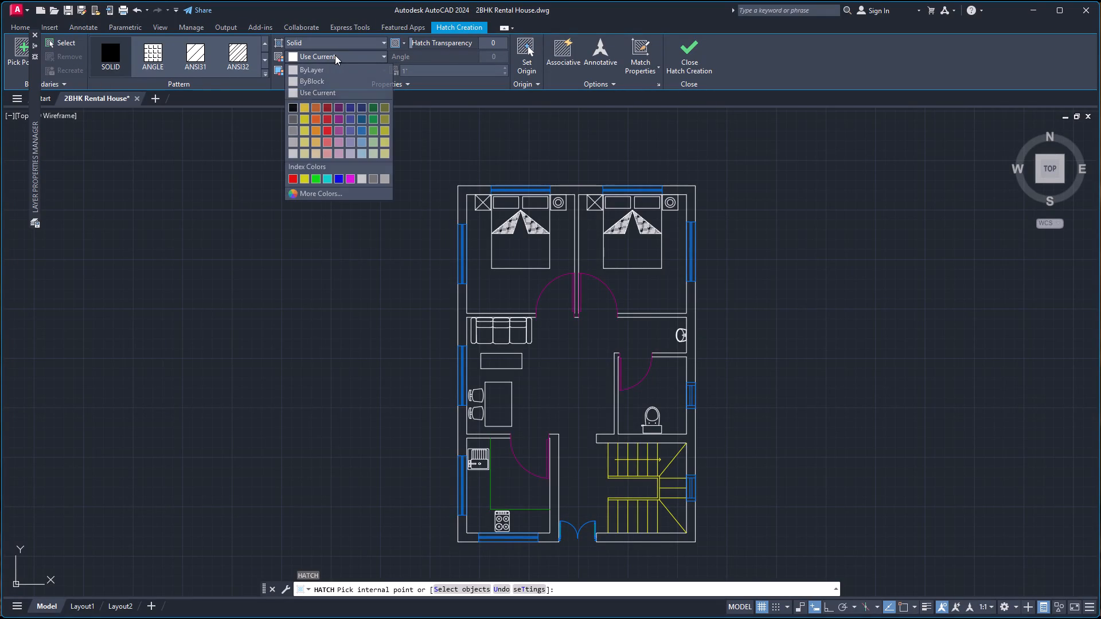
{"action": "left_click", "coordinate": [346, 42]}
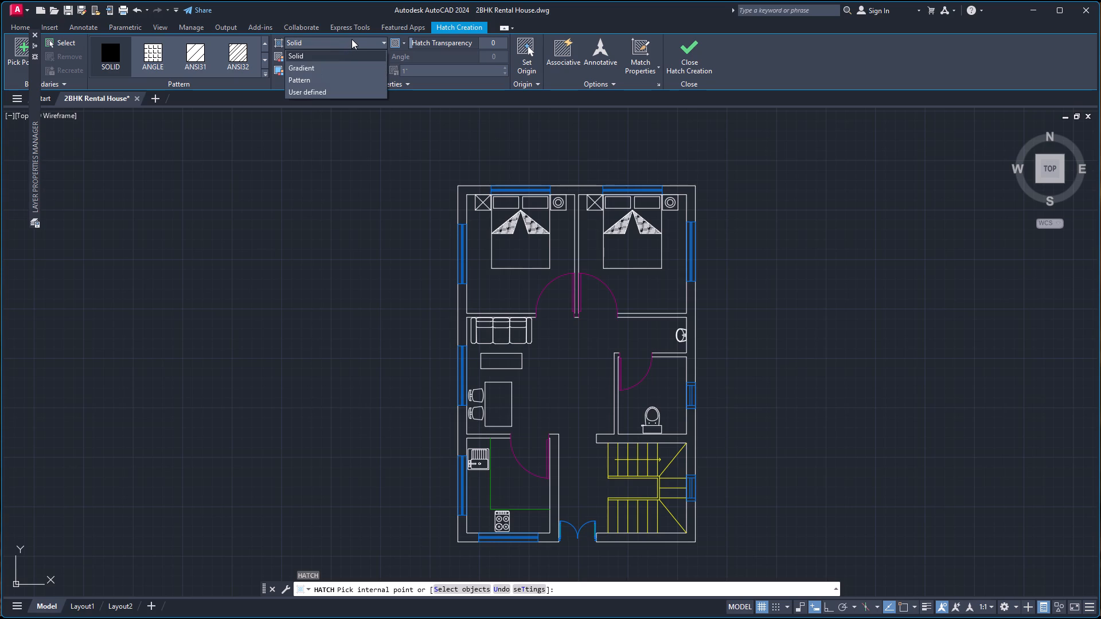
{"action": "left_click", "coordinate": [352, 39]}
{"action": "left_click", "coordinate": [101, 50]}
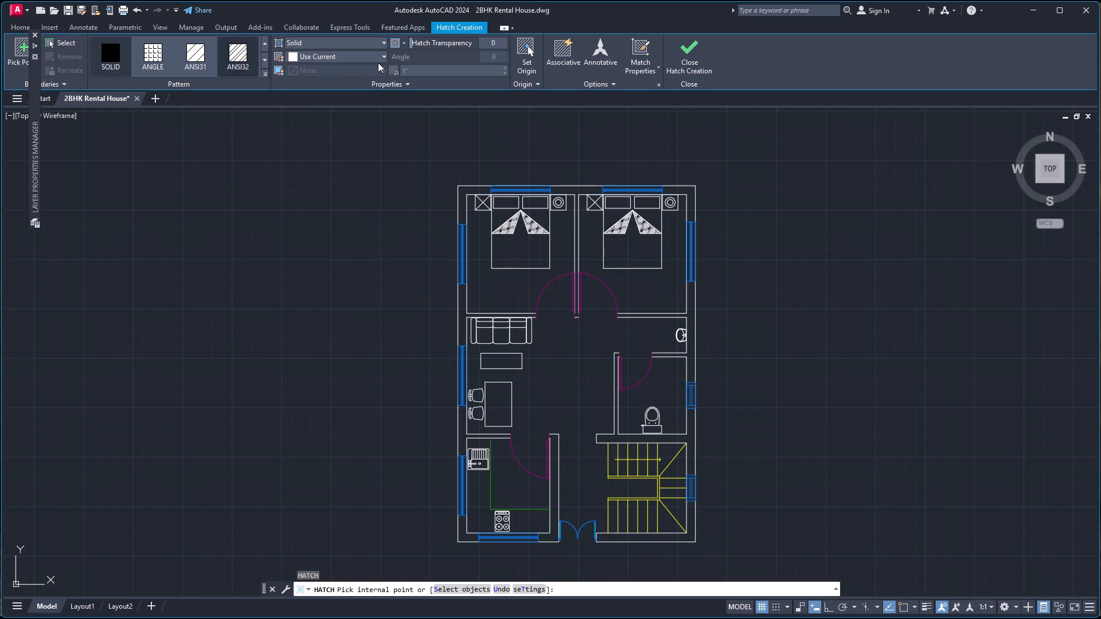
{"action": "left_click", "coordinate": [500, 45]}
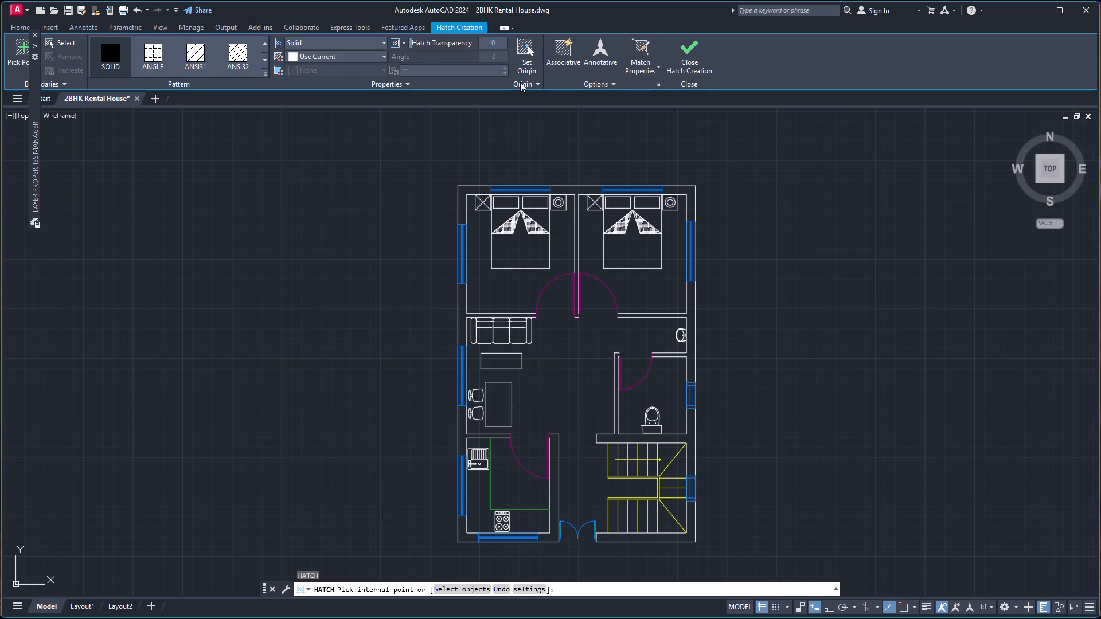
{"action": "type", "text": "40"}
{"action": "key", "text": "Return"}
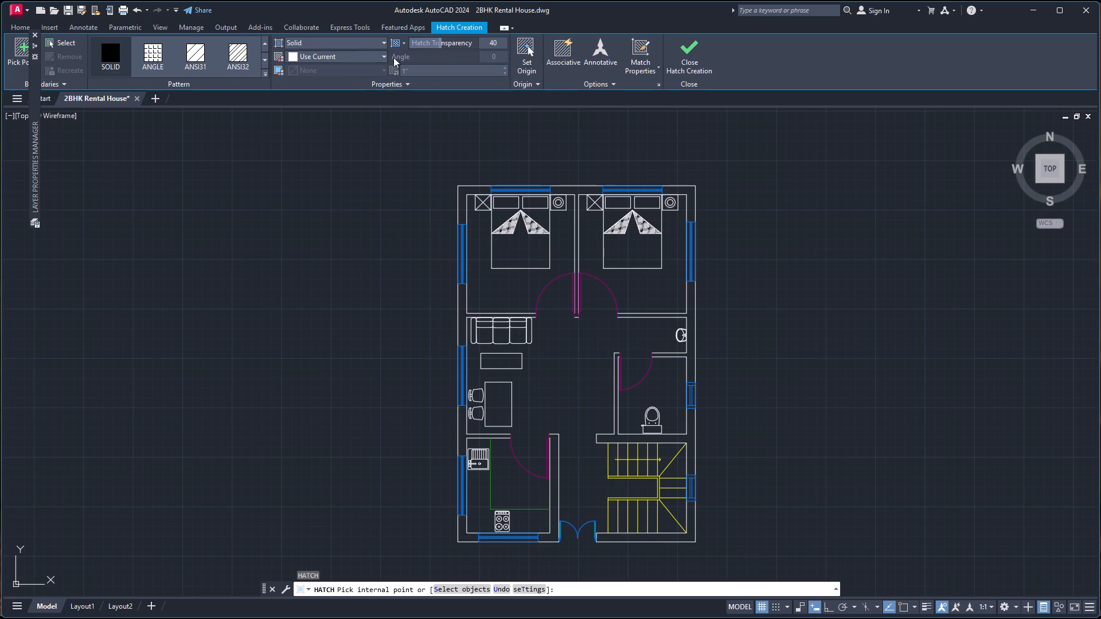
{"action": "left_click", "coordinate": [563, 60]}
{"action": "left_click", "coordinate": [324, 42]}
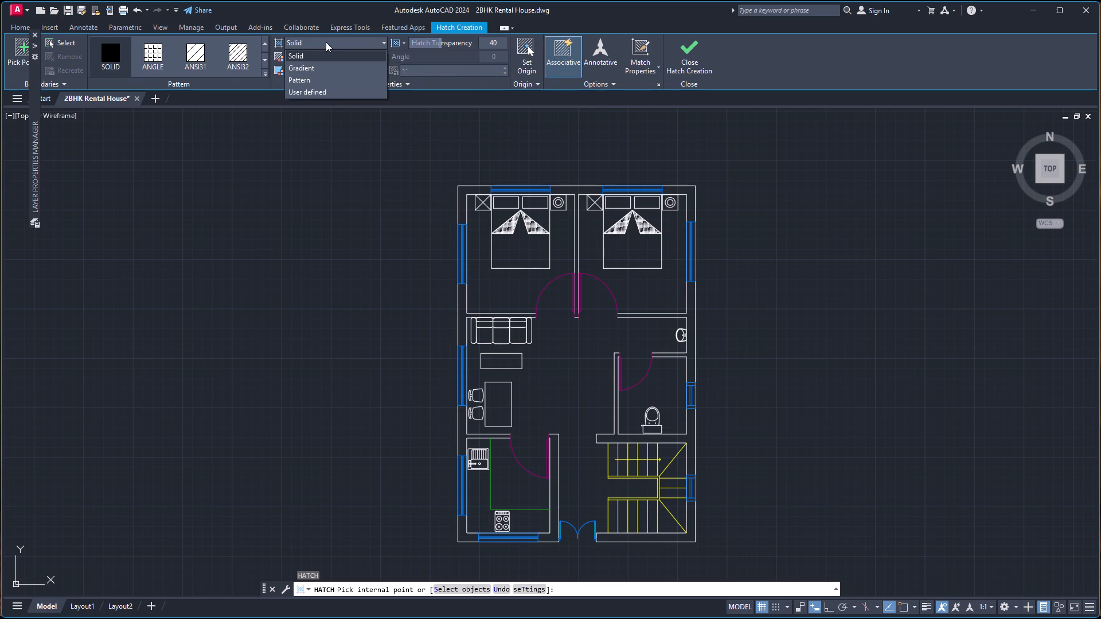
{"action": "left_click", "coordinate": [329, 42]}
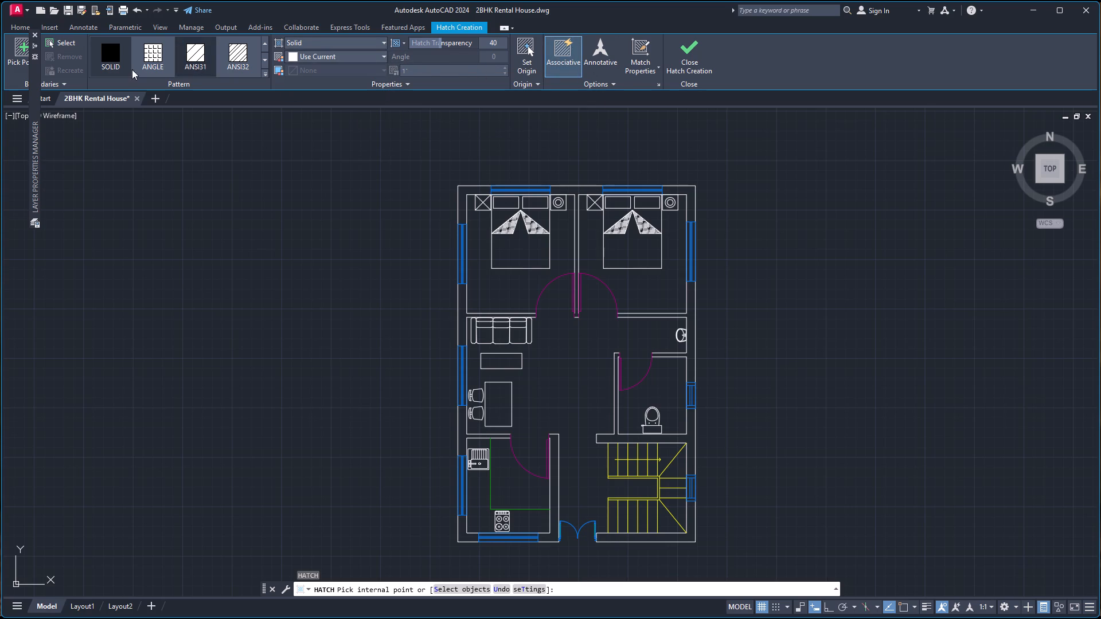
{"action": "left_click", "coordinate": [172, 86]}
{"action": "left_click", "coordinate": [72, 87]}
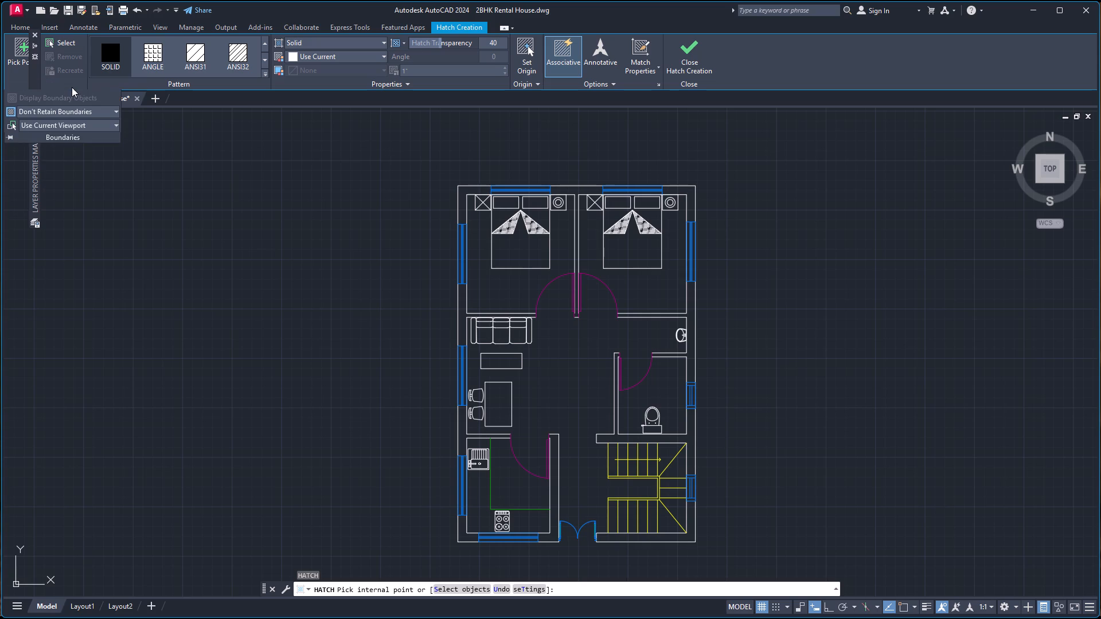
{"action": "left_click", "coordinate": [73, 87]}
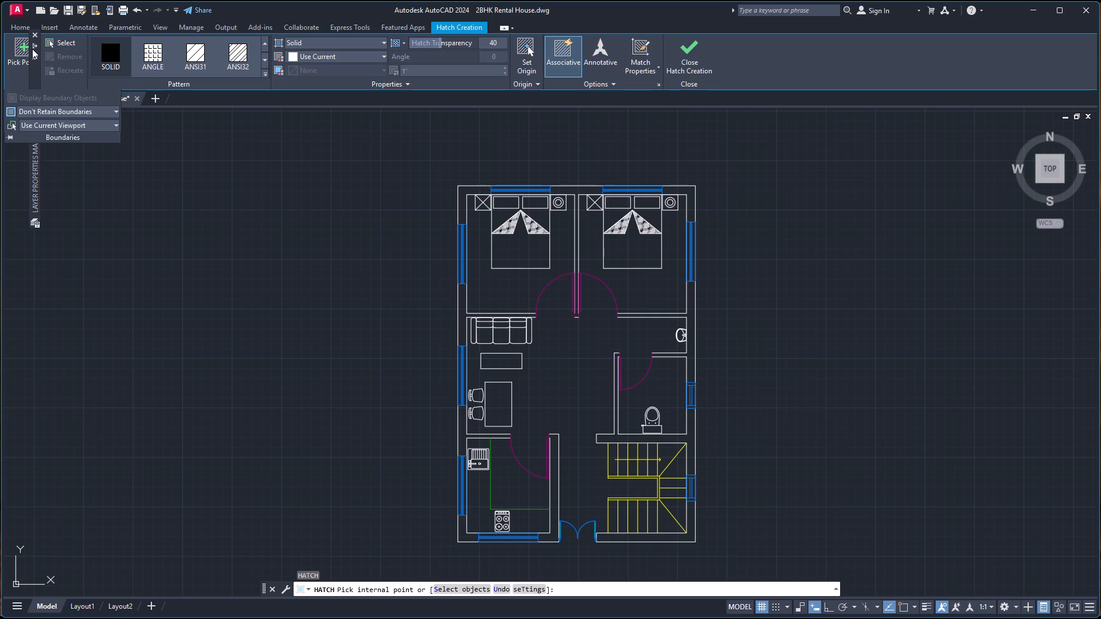
Make the Hatch layer current and set the hatch colour to ByLayer.
{"action": "left_click", "coordinate": [33, 49]}
{"action": "double_click", "coordinate": [117, 98]}
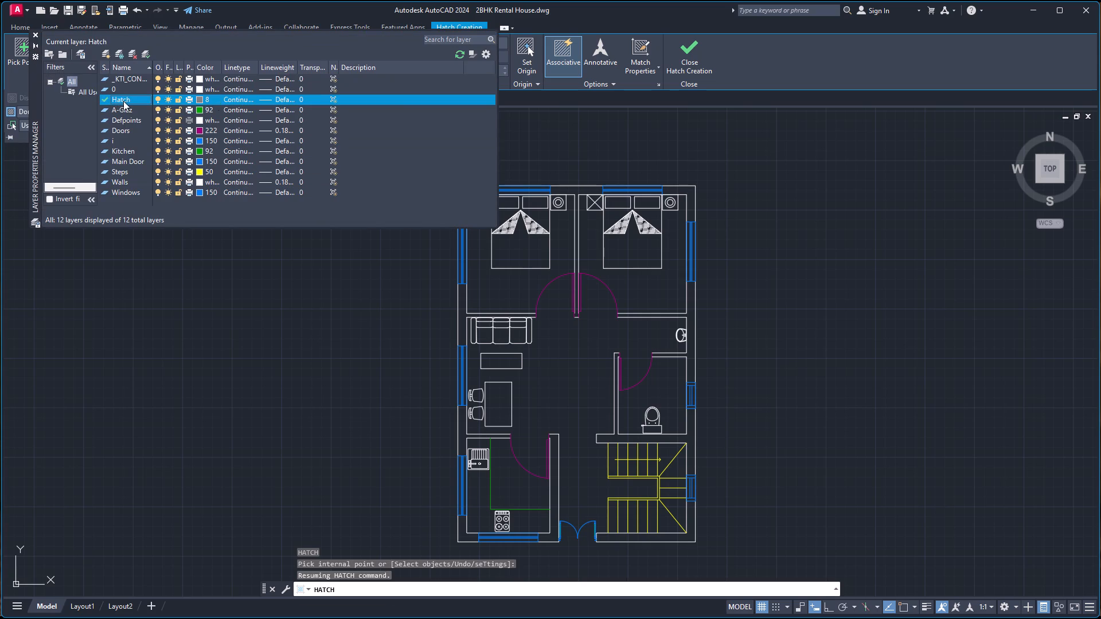
{"action": "left_click", "coordinate": [33, 44]}
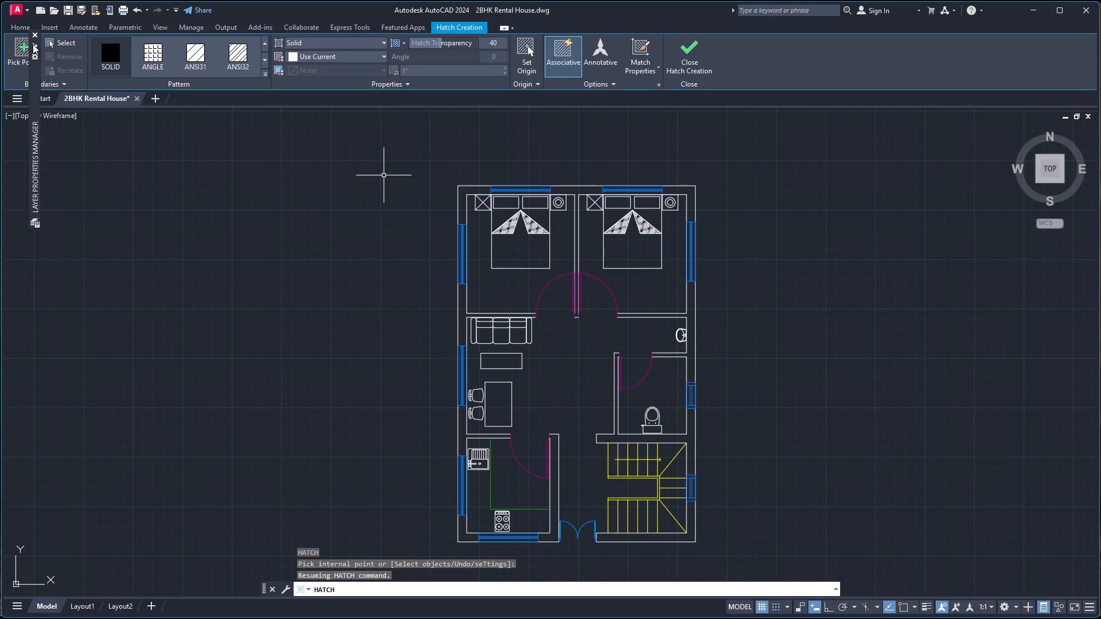
{"action": "left_click", "coordinate": [351, 57]}
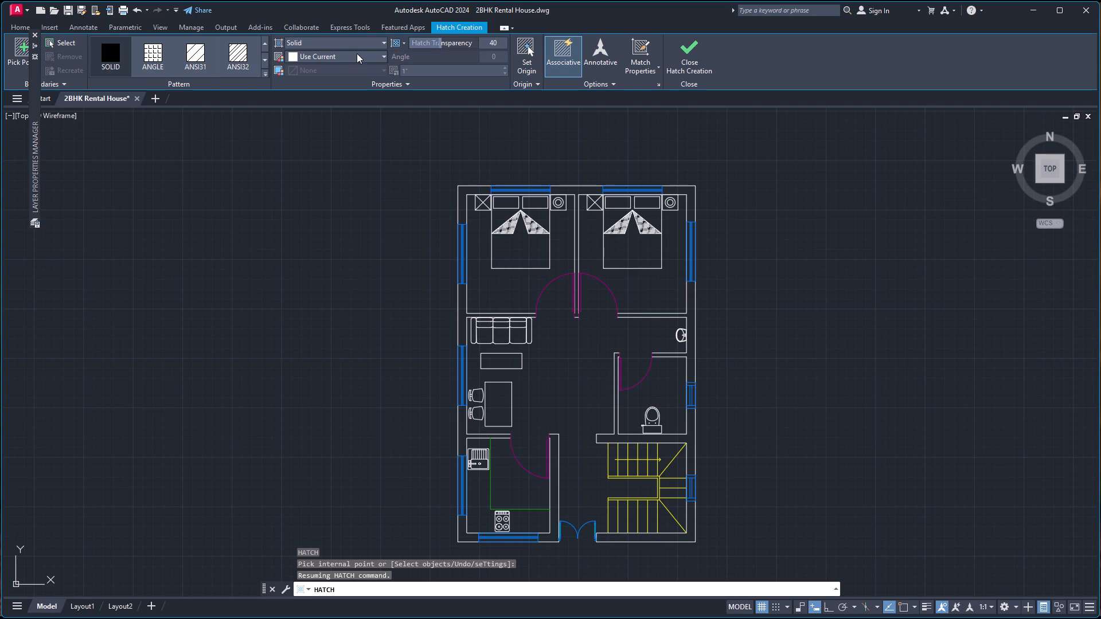
{"action": "left_click", "coordinate": [357, 53]}
{"action": "left_click", "coordinate": [341, 67]}
Fill the outer wall segments between the windows and the main door, plus their connected interior walls, with the solid hatch.
{"action": "left_click", "coordinate": [464, 190]}
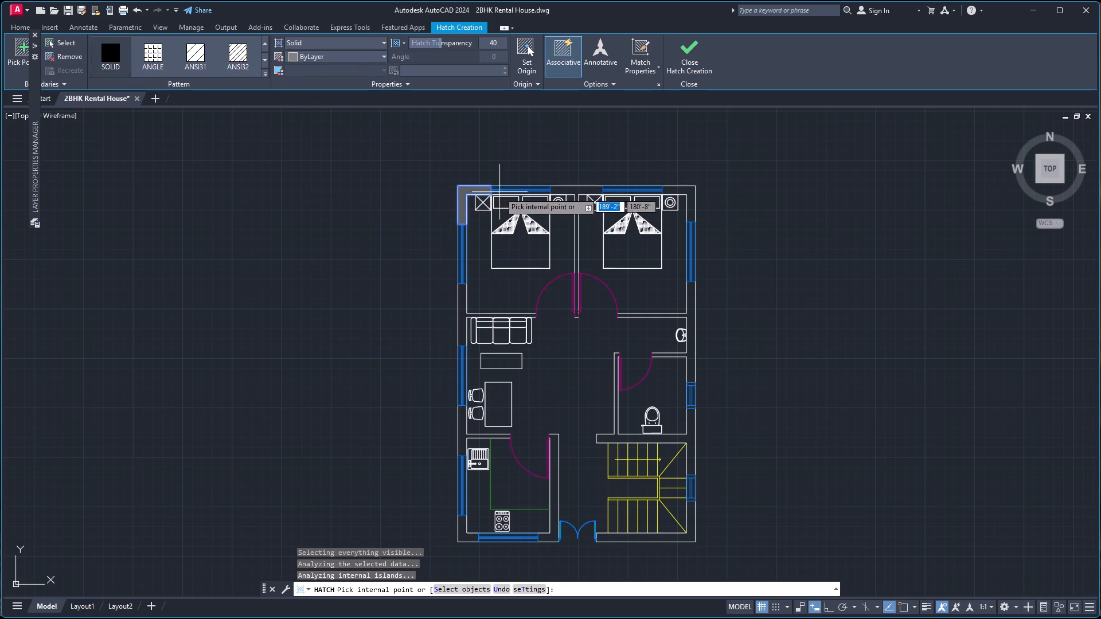
{"action": "left_click", "coordinate": [576, 191]}
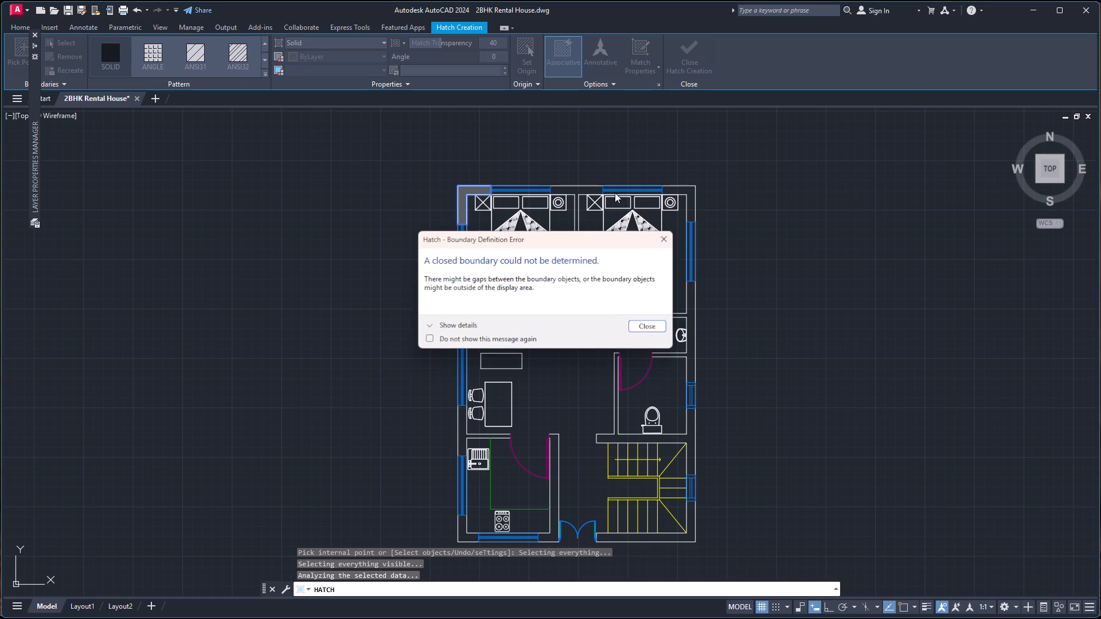
{"action": "left_click", "coordinate": [662, 236]}
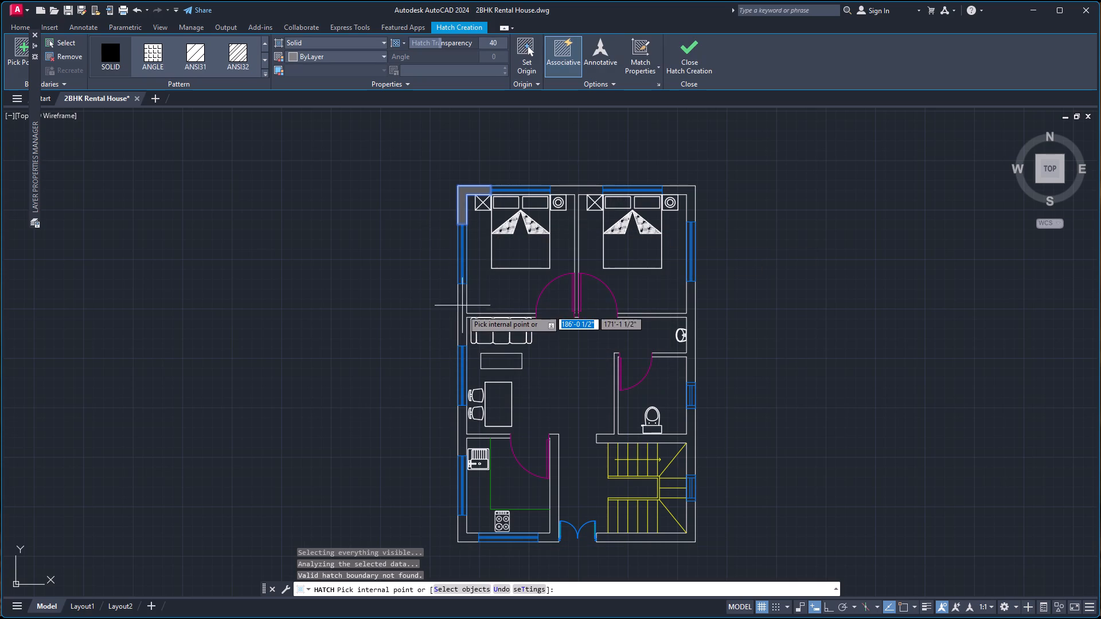
{"action": "left_click", "coordinate": [463, 311]}
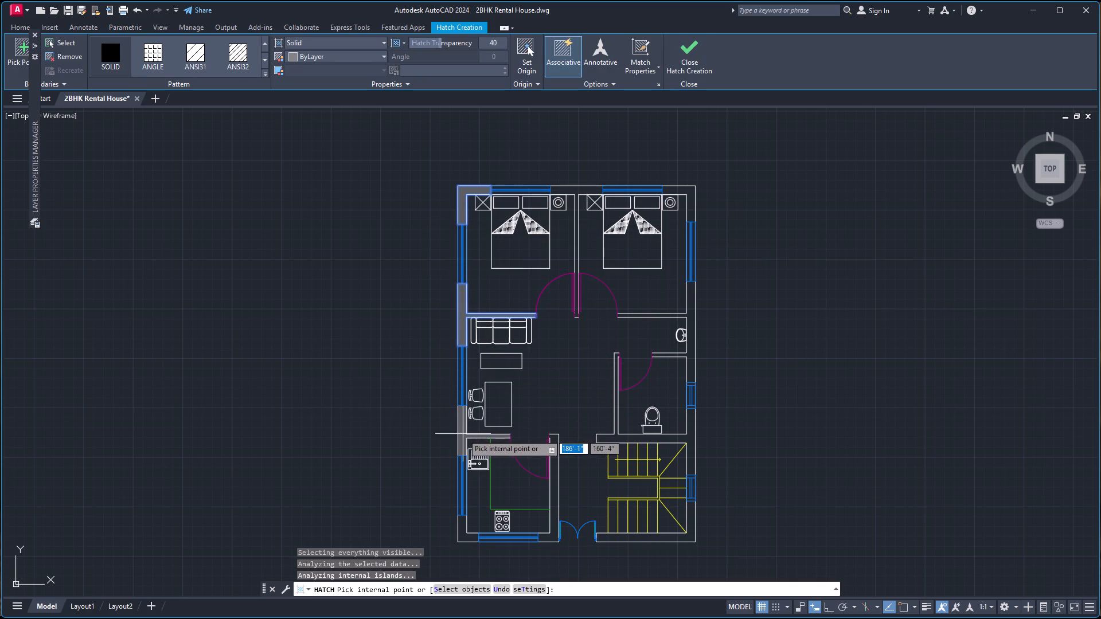
{"action": "left_click", "coordinate": [463, 434]}
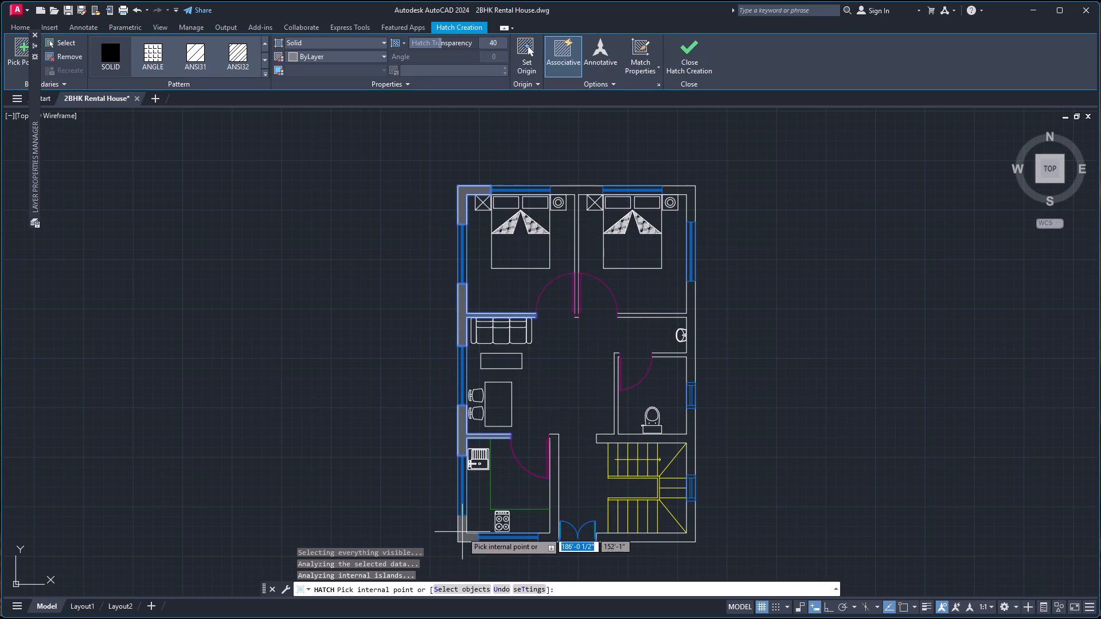
{"action": "left_click", "coordinate": [462, 532]}
{"action": "left_click", "coordinate": [549, 540]}
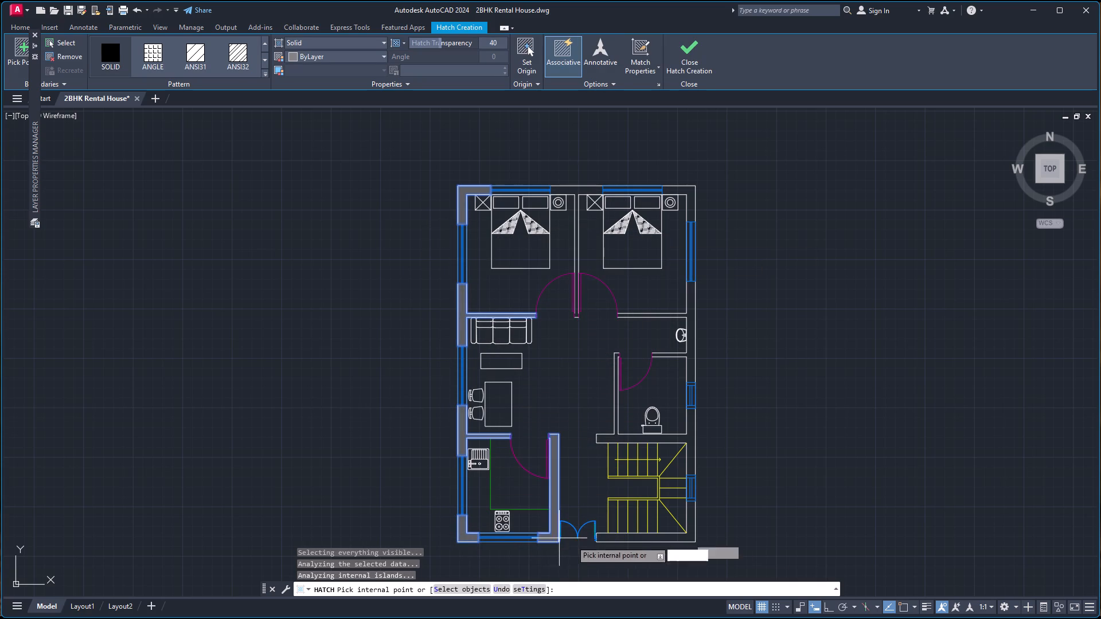
{"action": "left_click", "coordinate": [646, 539]}
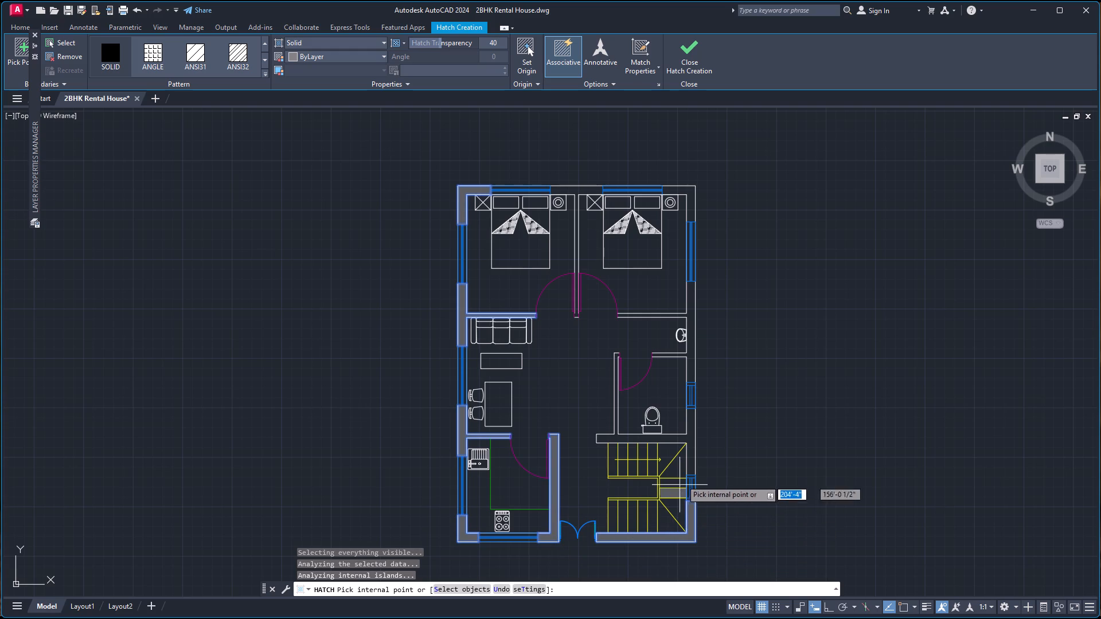
{"action": "left_click", "coordinate": [690, 452]}
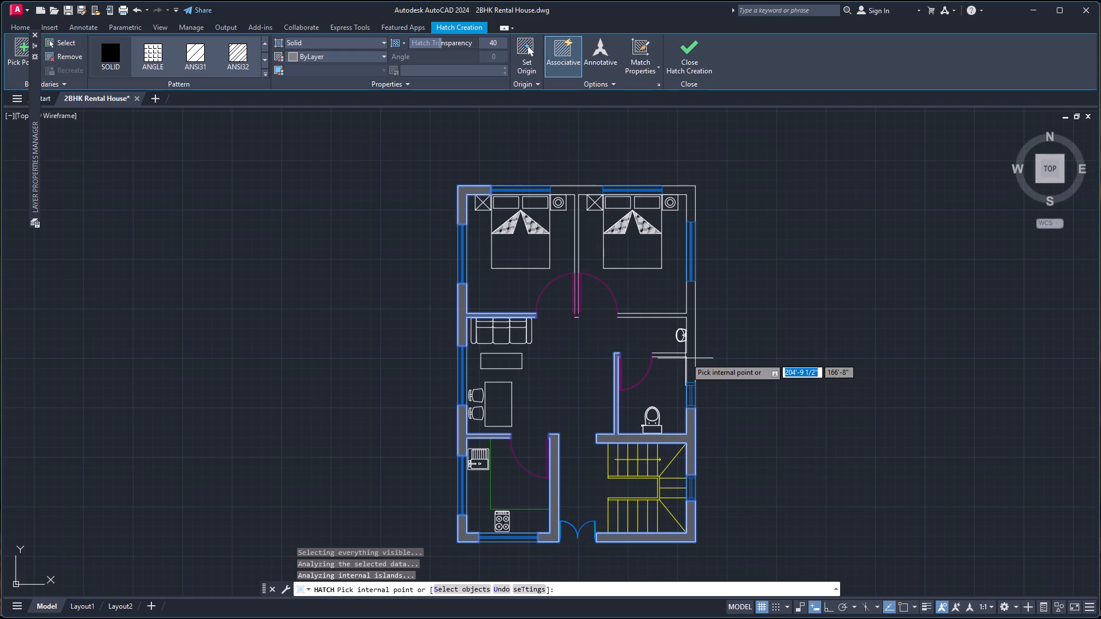
{"action": "left_click", "coordinate": [693, 369]}
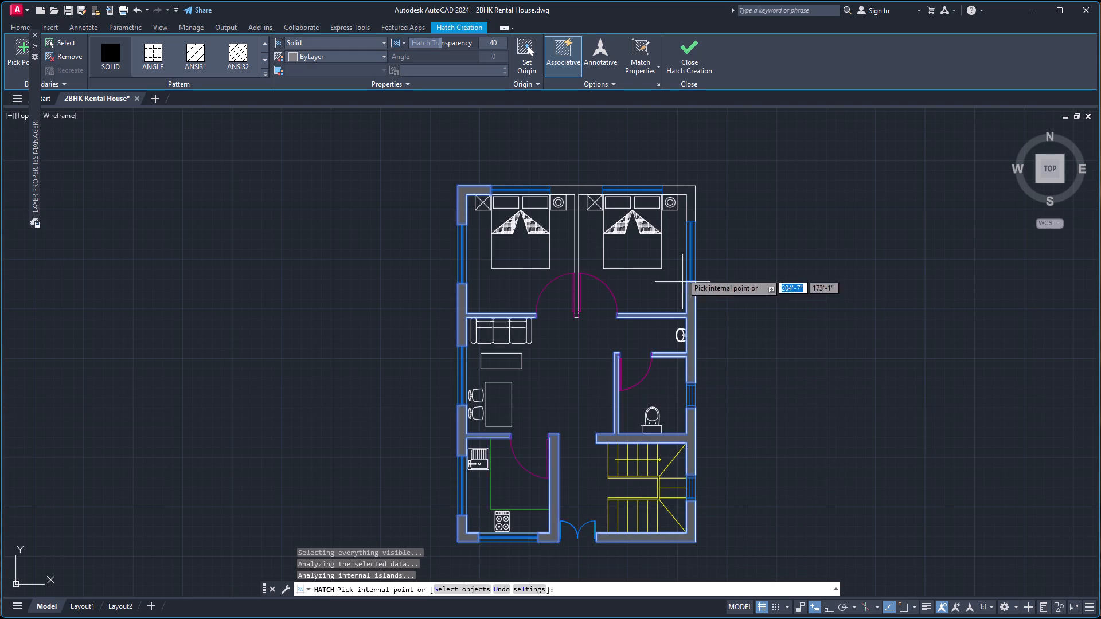
{"action": "left_click", "coordinate": [690, 210]}
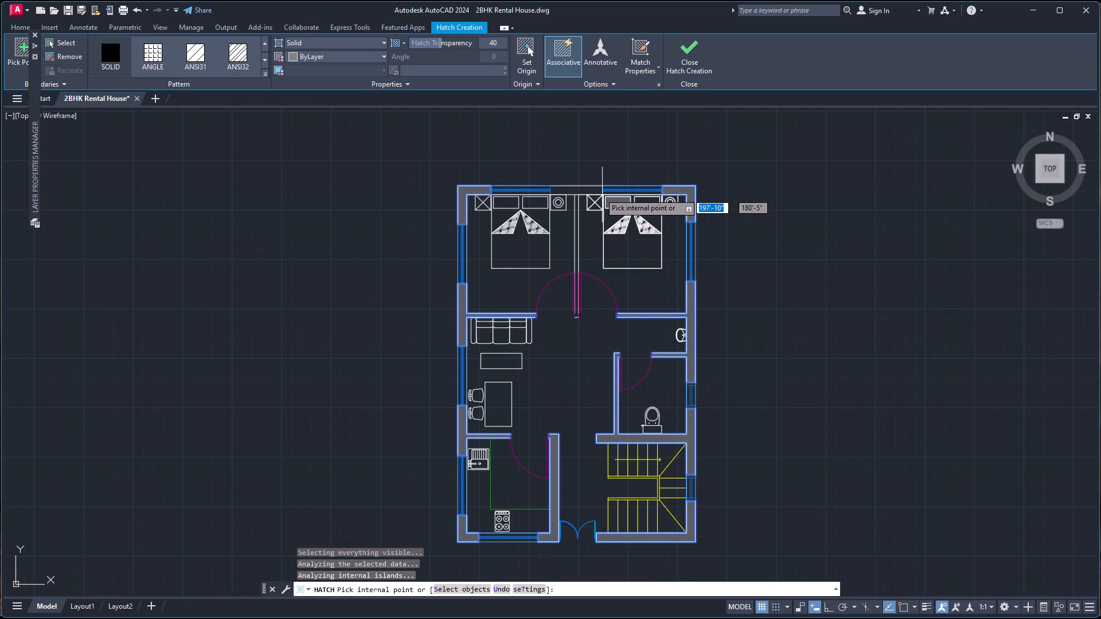
Try to fill the outer wall between the two bedroom windows, and finish the current hatch.
{"action": "left_click", "coordinate": [594, 190]}
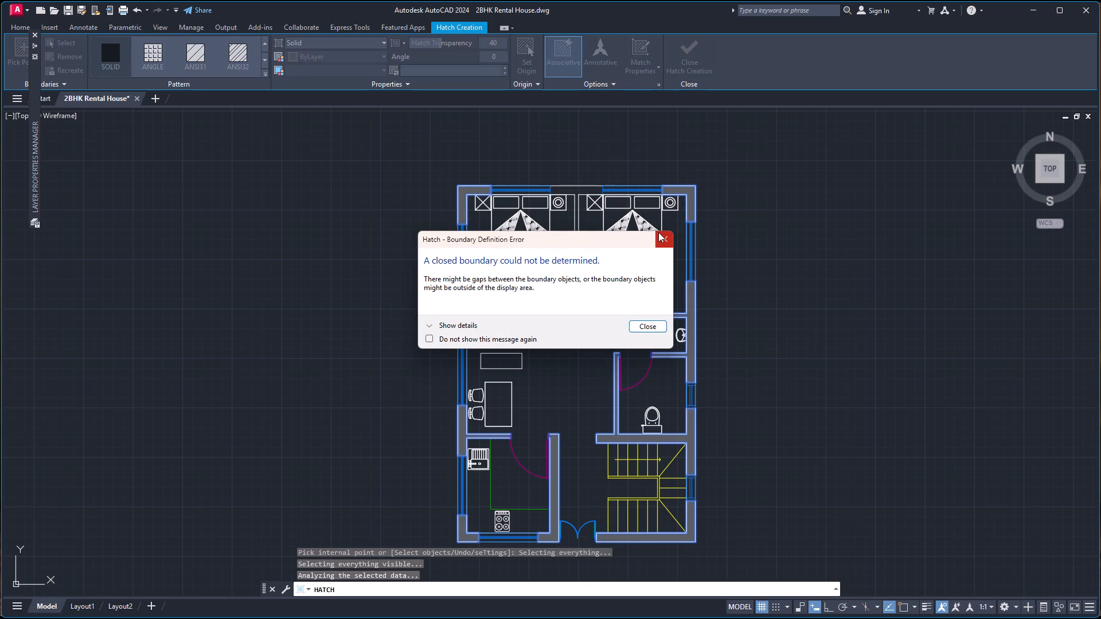
{"action": "left_click", "coordinate": [658, 232]}
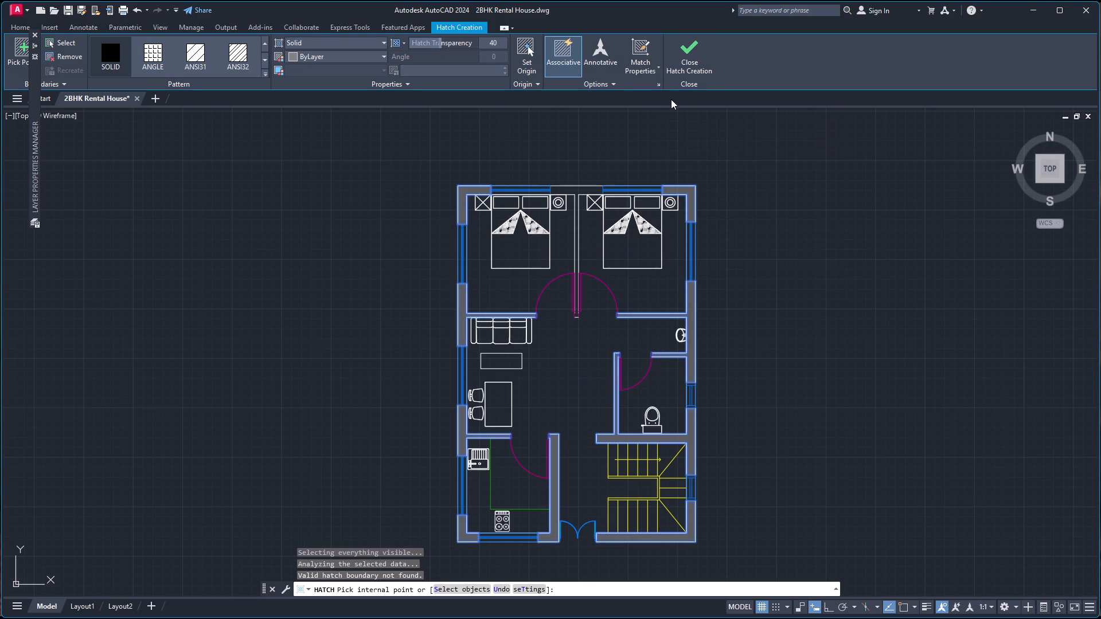
{"action": "key", "text": "space"}
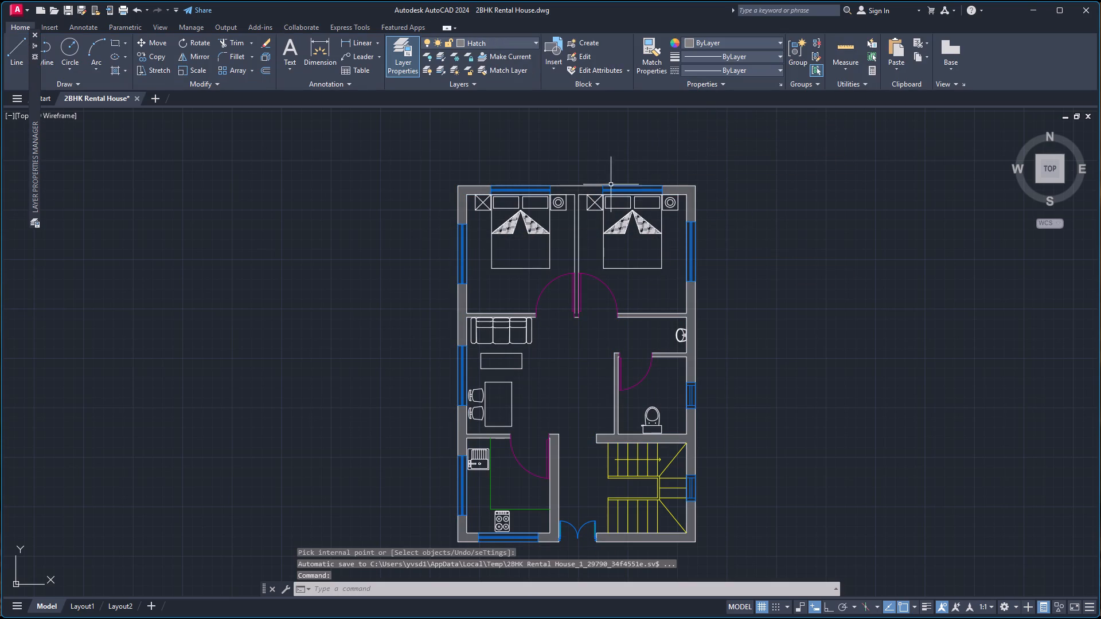
Start a new solid Hatch and fill the outer wall between the two bedroom windows together with the partition wall between the bedrooms.
{"action": "key", "text": "space"}
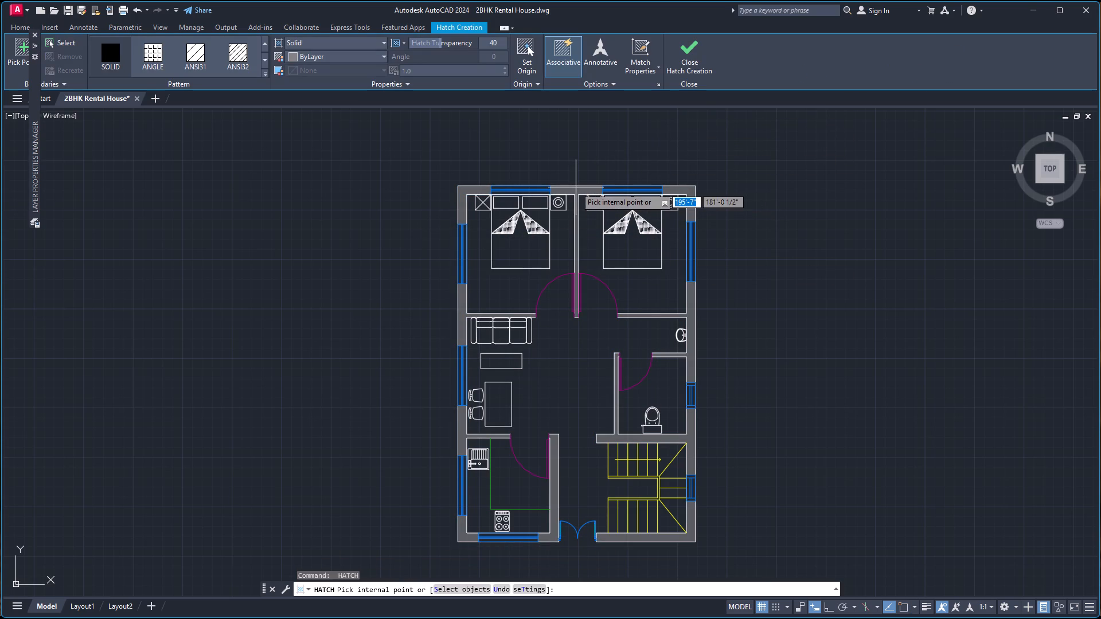
{"action": "left_click", "coordinate": [576, 187]}
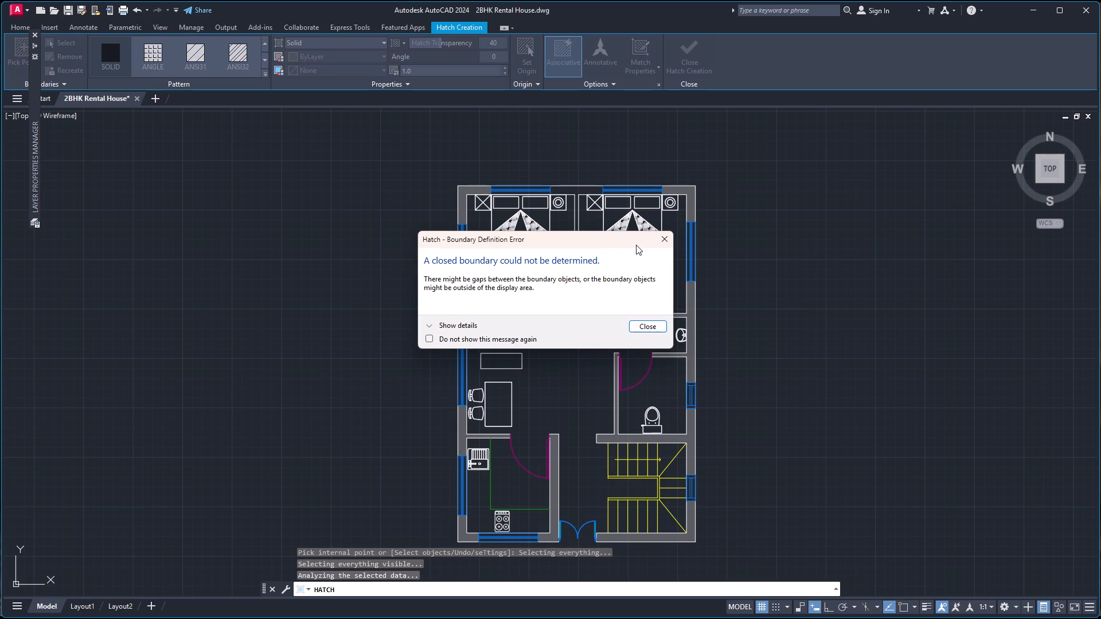
{"action": "left_click", "coordinate": [665, 238]}
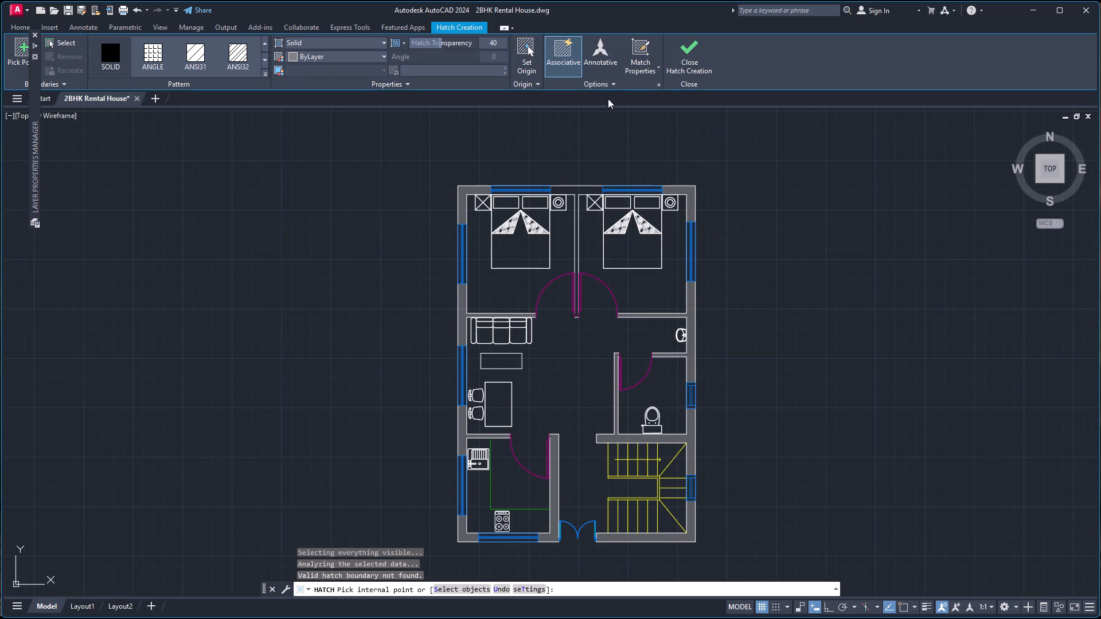
{"action": "left_click", "coordinate": [613, 85]}
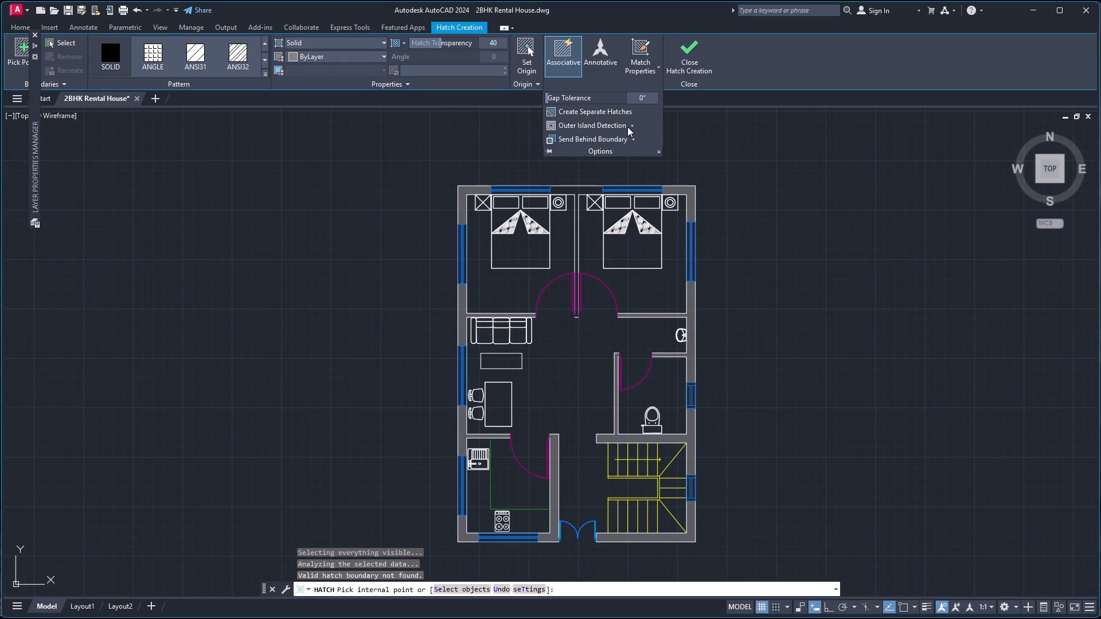
{"action": "left_click", "coordinate": [630, 128]}
{"action": "left_click", "coordinate": [612, 141]}
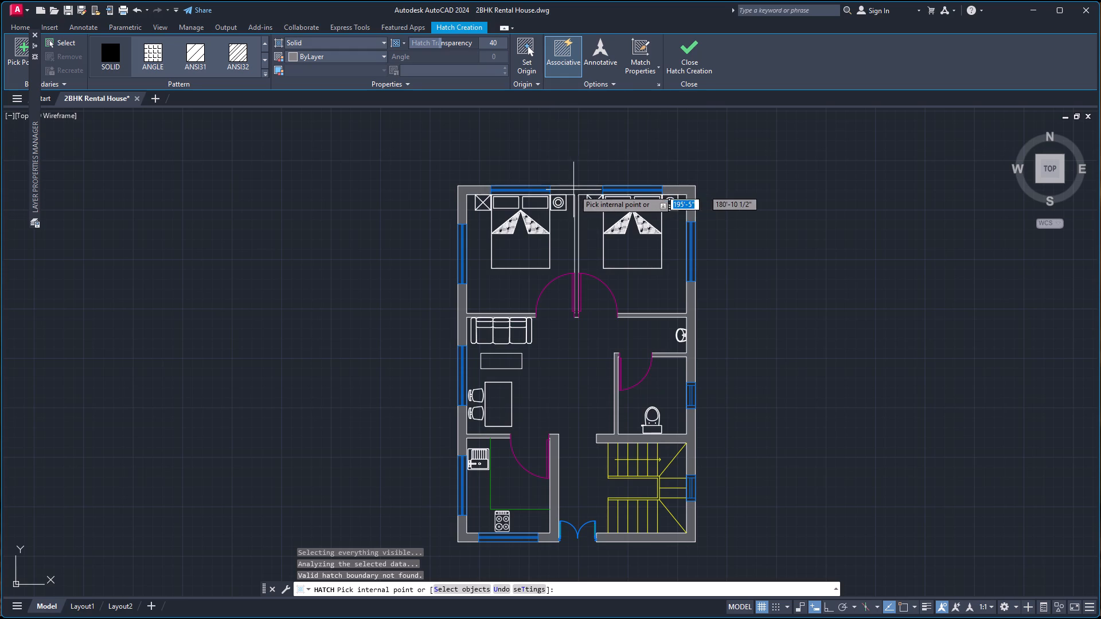
{"action": "left_click", "coordinate": [574, 189]}
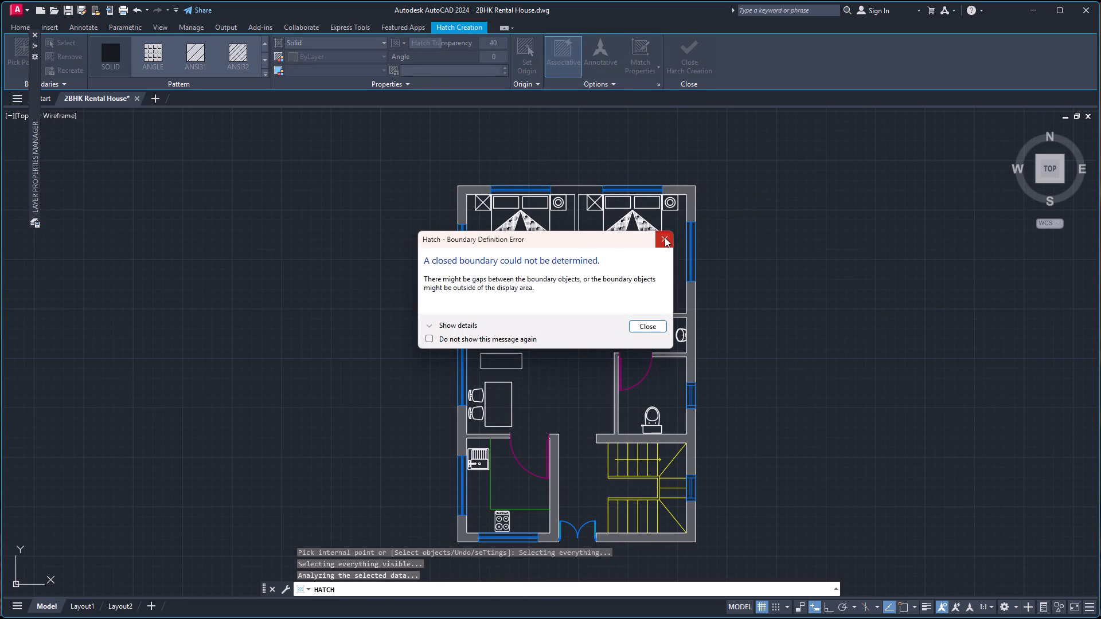
{"action": "left_click", "coordinate": [665, 237]}
{"action": "scroll", "coordinate": [596, 289], "scroll_direction": "up", "scroll_amount": 3}
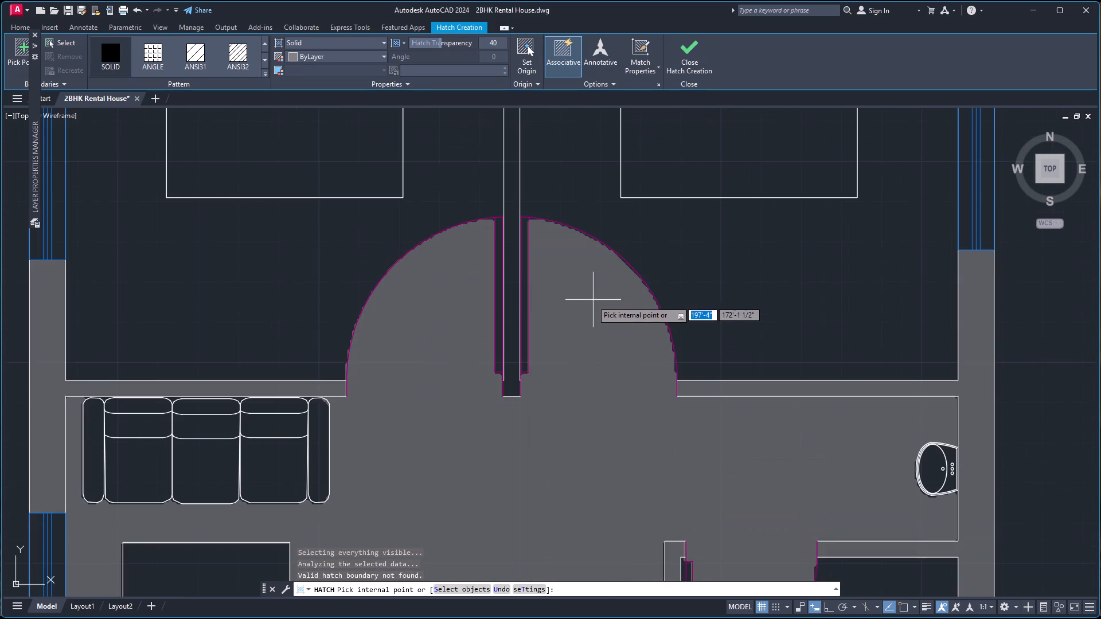
{"action": "scroll", "coordinate": [541, 314], "scroll_direction": "up", "scroll_amount": 2}
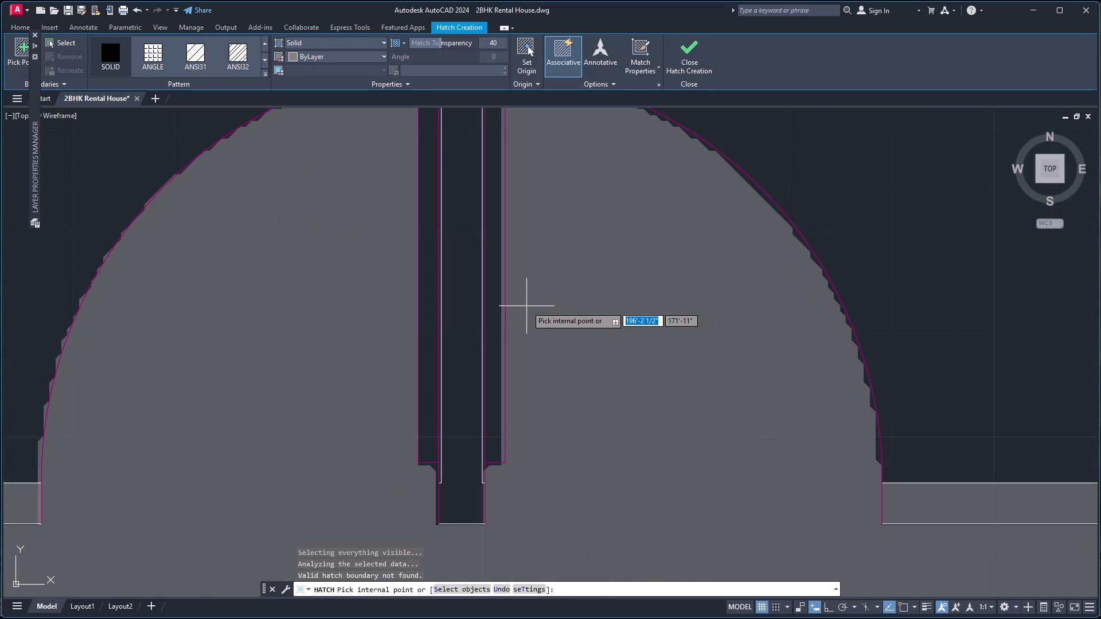
{"action": "scroll", "coordinate": [526, 305], "scroll_direction": "down", "scroll_amount": 4}
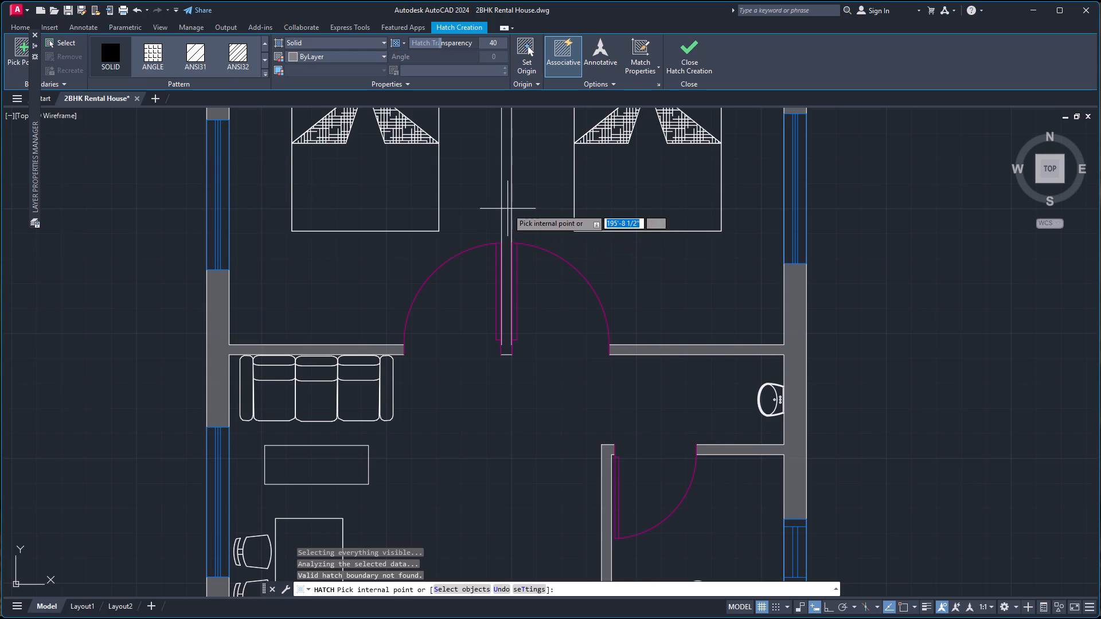
{"action": "scroll", "coordinate": [509, 199], "scroll_direction": "down", "scroll_amount": 3}
{"action": "scroll", "coordinate": [507, 160], "scroll_direction": "up", "scroll_amount": 2}
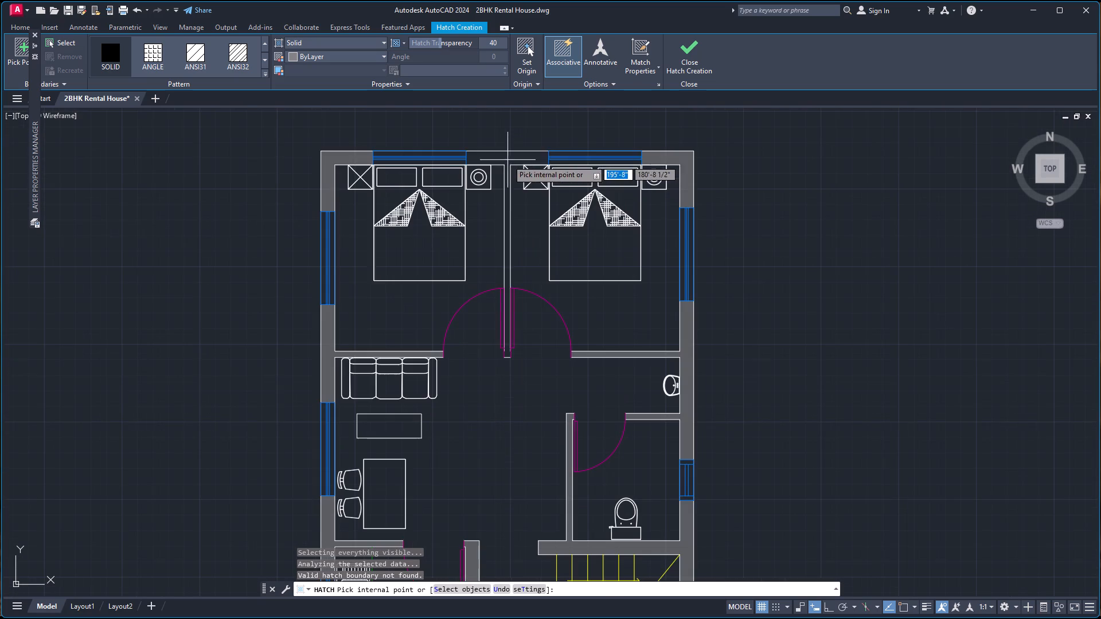
{"action": "left_click", "coordinate": [507, 156]}
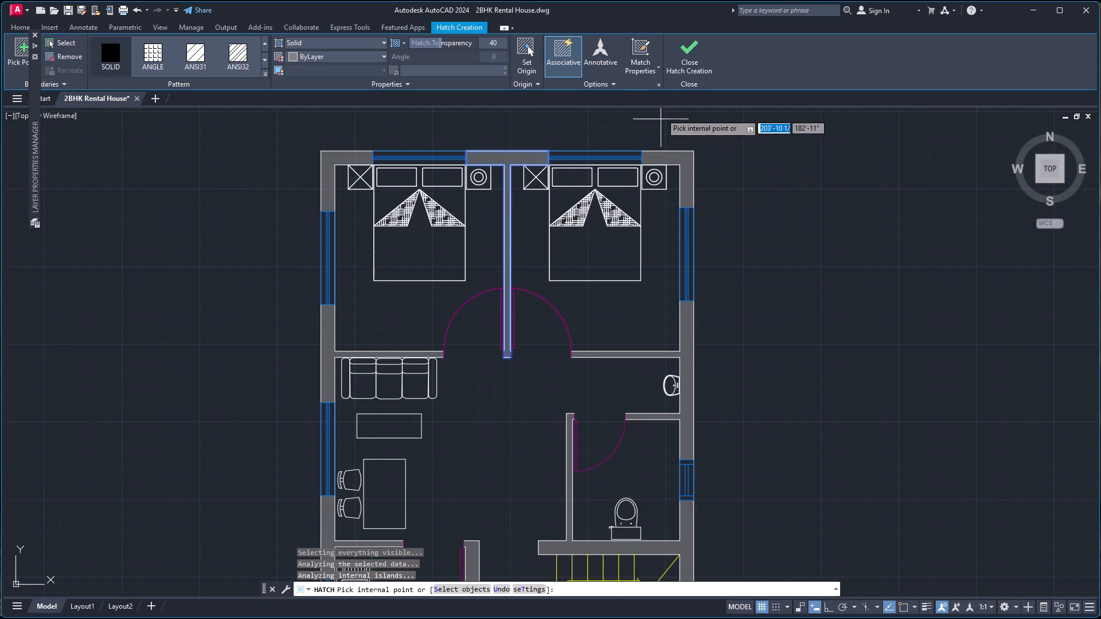
{"action": "left_click", "coordinate": [689, 58]}
Inspect the hatched walls and furniture across the whole floor plan, including close views of the living area and stairs.
{"action": "scroll", "coordinate": [637, 160], "scroll_direction": "down", "scroll_amount": 3}
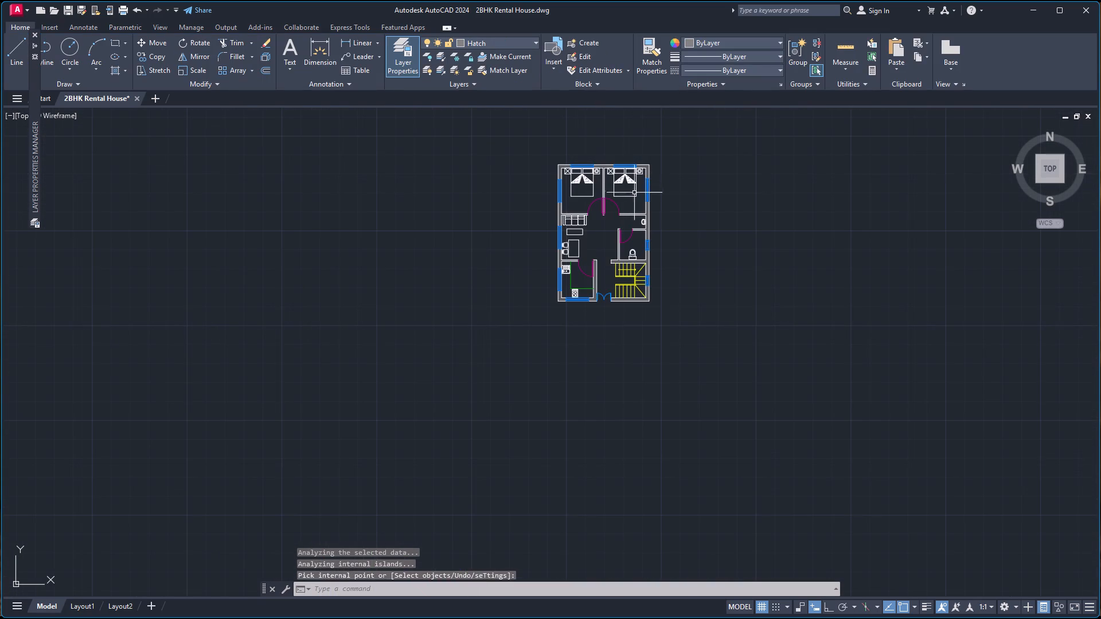
{"action": "scroll", "coordinate": [634, 144], "scroll_direction": "up", "scroll_amount": 2}
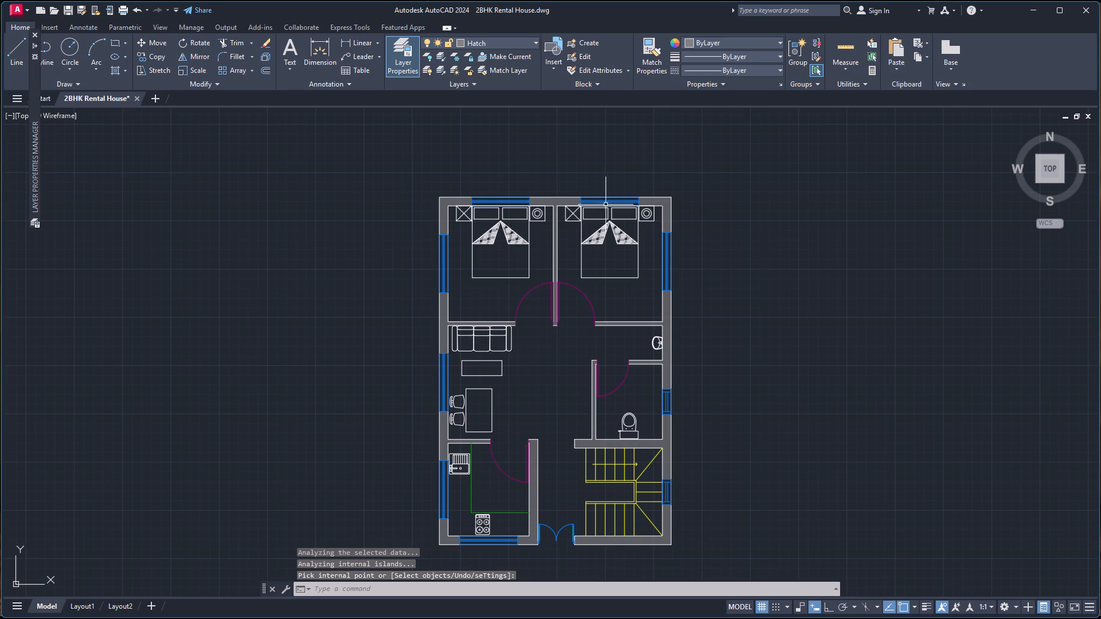
{"action": "scroll", "coordinate": [593, 258], "scroll_direction": "up", "scroll_amount": 1}
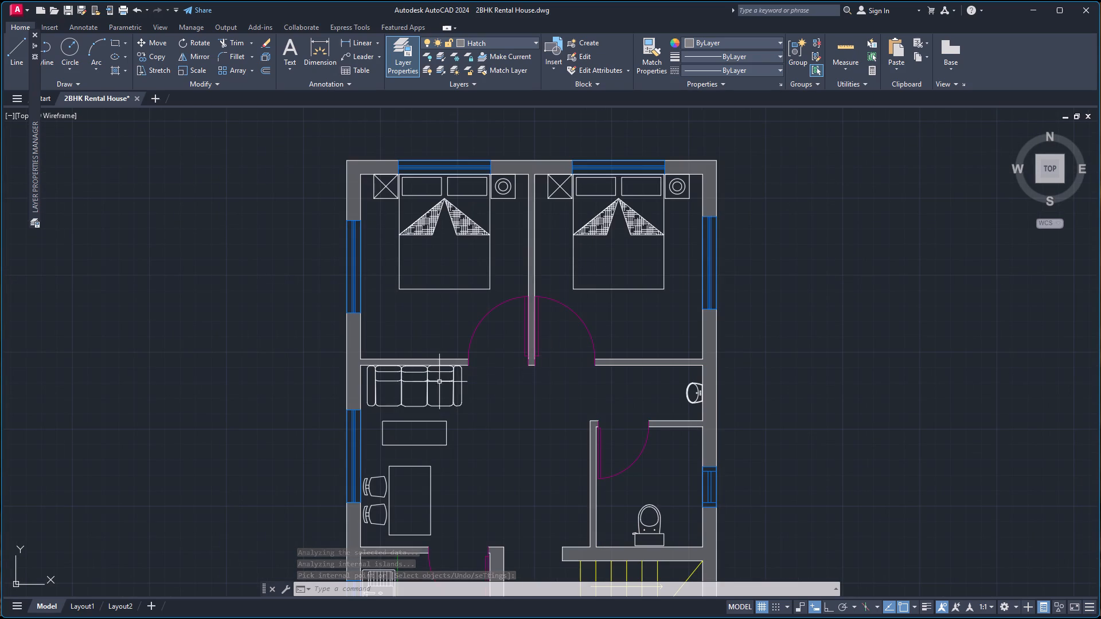
{"action": "scroll", "coordinate": [378, 380], "scroll_direction": "up", "scroll_amount": 4}
{"action": "scroll", "coordinate": [444, 362], "scroll_direction": "up", "scroll_amount": 2}
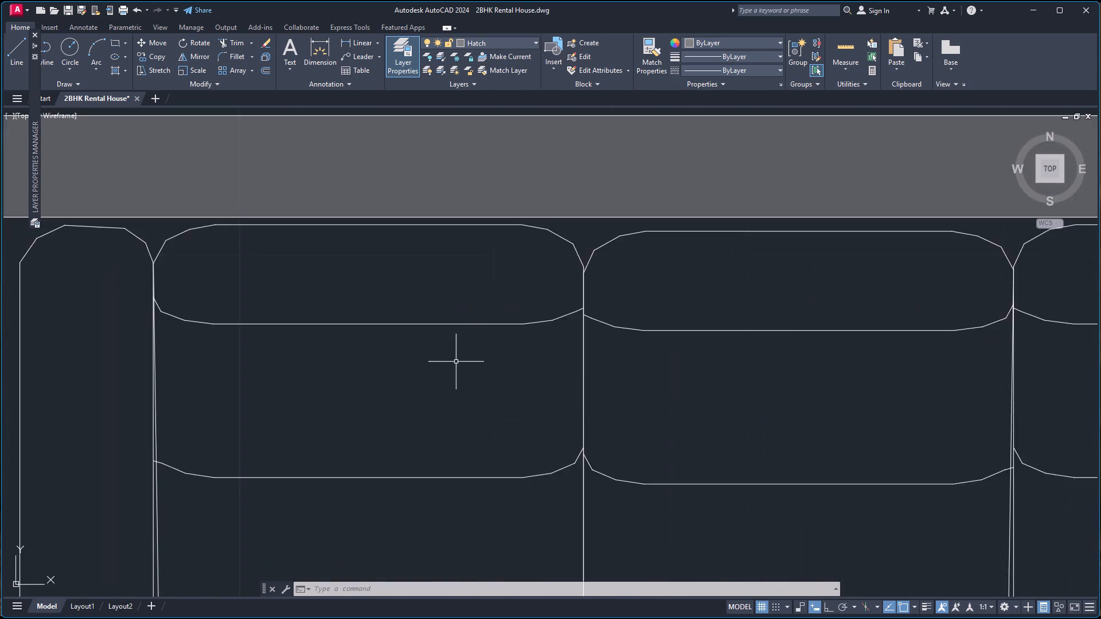
{"action": "scroll", "coordinate": [520, 362], "scroll_direction": "down", "scroll_amount": 4}
{"action": "scroll", "coordinate": [567, 354], "scroll_direction": "up", "scroll_amount": 2}
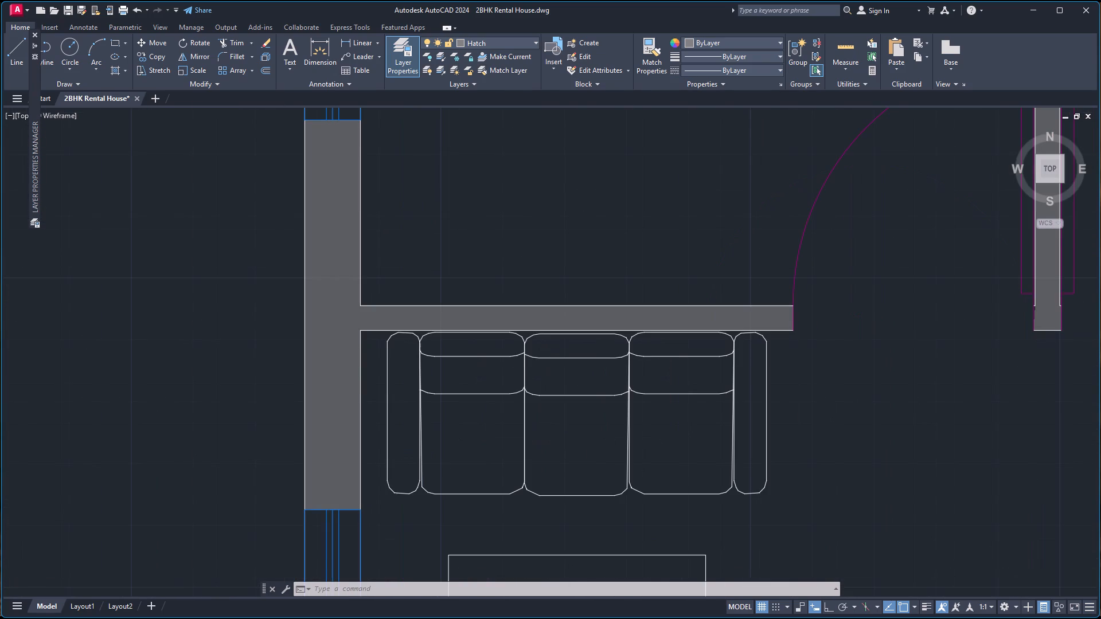
{"action": "scroll", "coordinate": [575, 358], "scroll_direction": "down", "scroll_amount": 2}
{"action": "scroll", "coordinate": [805, 341], "scroll_direction": "down", "scroll_amount": 2}
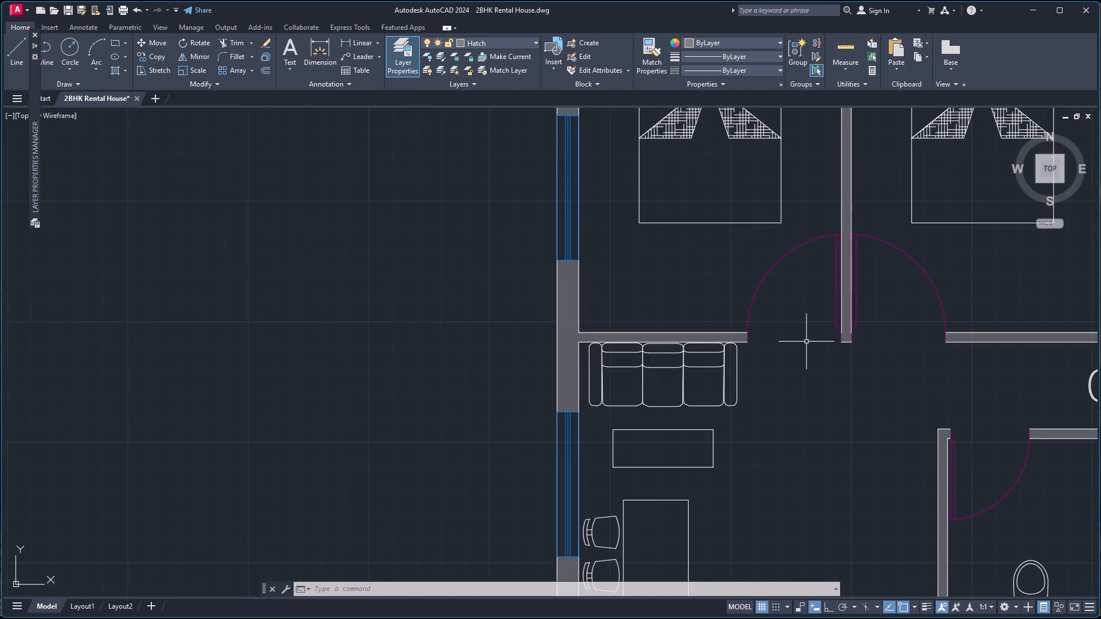
{"action": "scroll", "coordinate": [1037, 308], "scroll_direction": "down", "scroll_amount": 3}
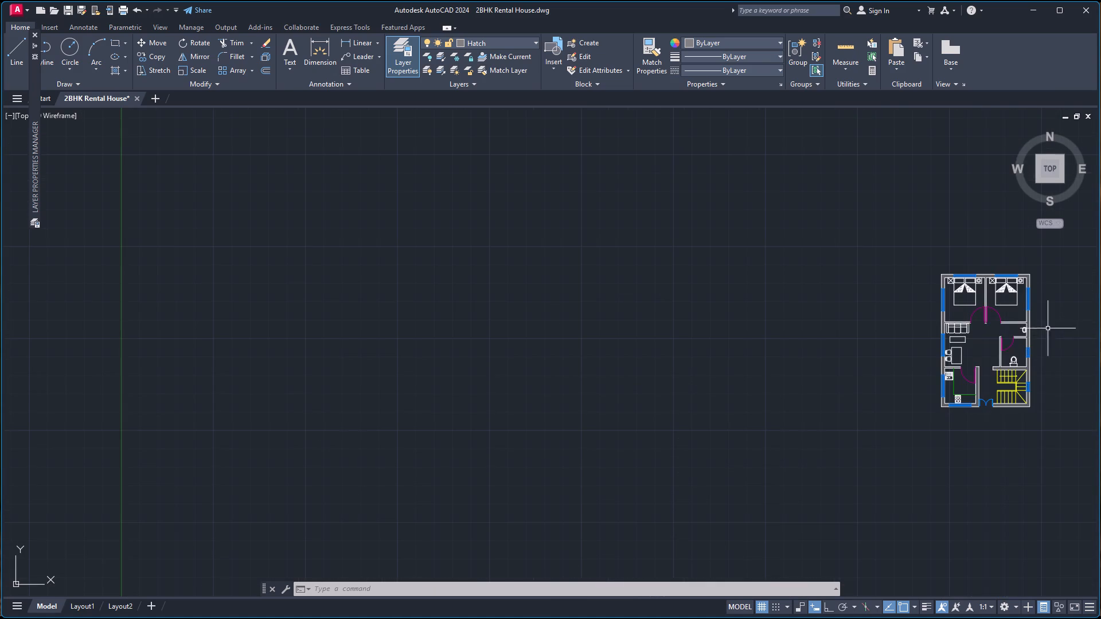
{"action": "scroll", "coordinate": [1066, 348], "scroll_direction": "up", "scroll_amount": 2}
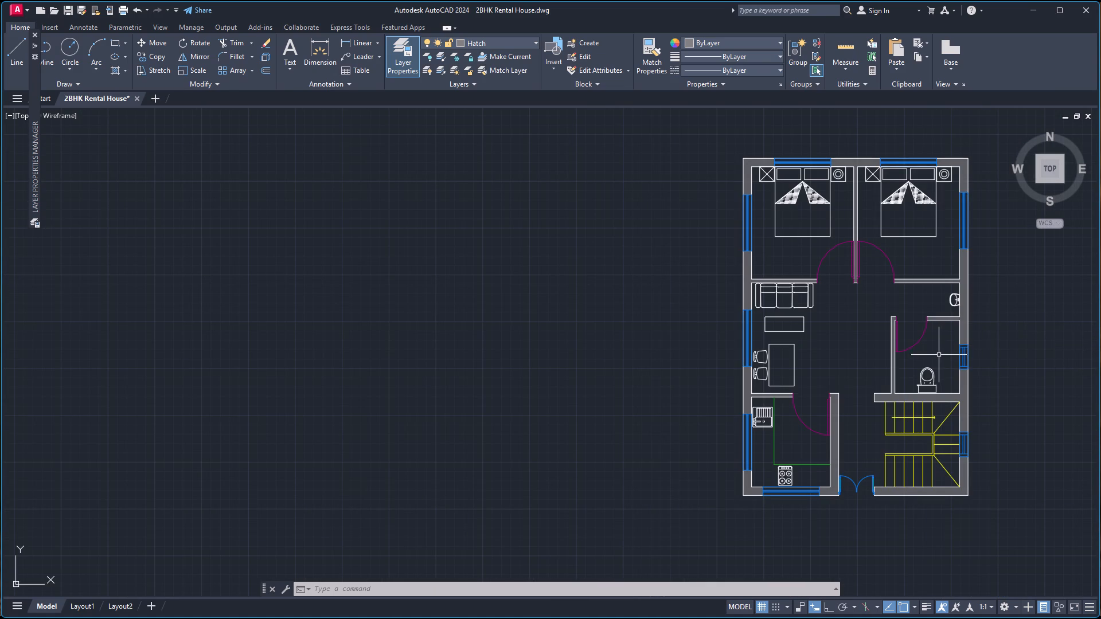
{"action": "scroll", "coordinate": [939, 356], "scroll_direction": "up", "scroll_amount": 2}
{"action": "scroll", "coordinate": [932, 362], "scroll_direction": "down", "scroll_amount": 3}
{"action": "scroll", "coordinate": [1008, 375], "scroll_direction": "up", "scroll_amount": 2}
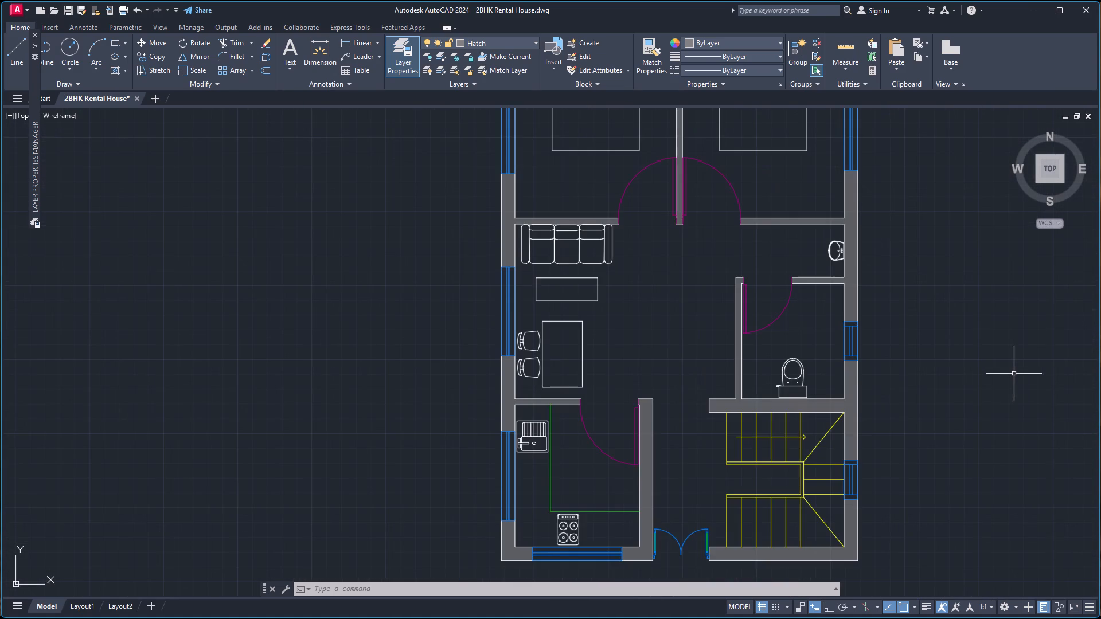
{"action": "scroll", "coordinate": [1018, 371], "scroll_direction": "down", "scroll_amount": 1}
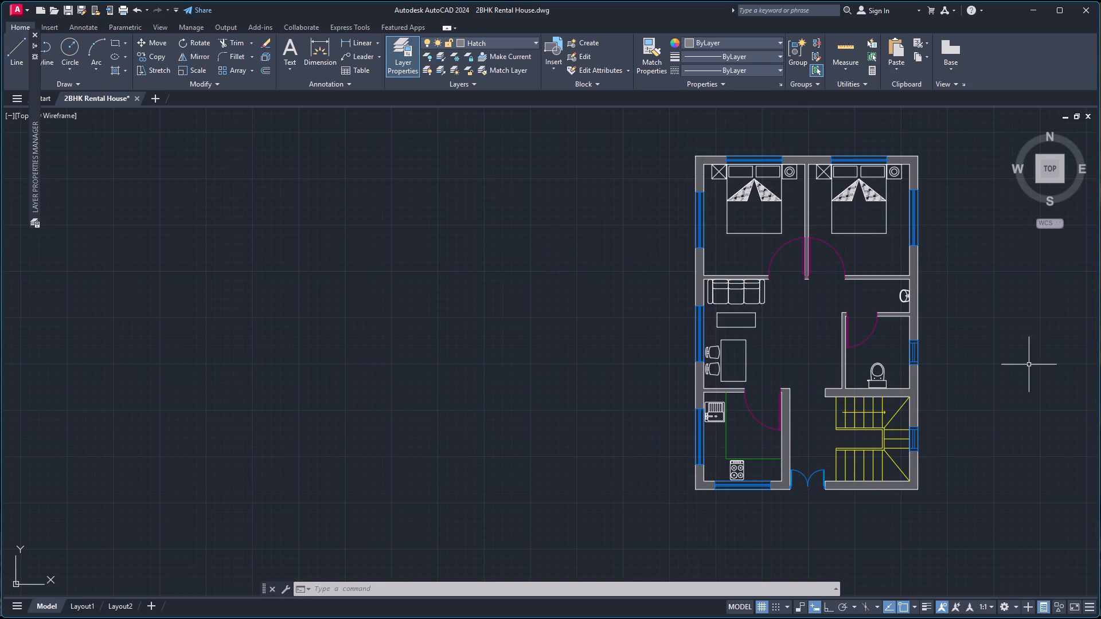
{"action": "scroll", "coordinate": [1033, 392], "scroll_direction": "down", "scroll_amount": 3}
{"action": "scroll", "coordinate": [1100, 446], "scroll_direction": "up", "scroll_amount": 7}
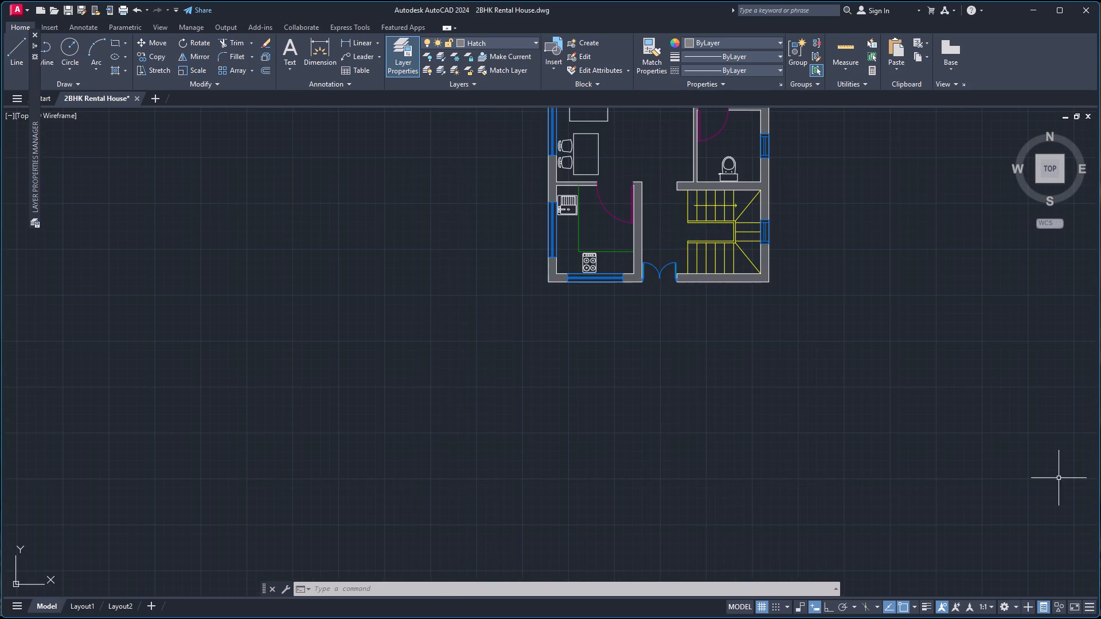
{"action": "scroll", "coordinate": [811, 227], "scroll_direction": "down", "scroll_amount": 2}
{"action": "scroll", "coordinate": [840, 160], "scroll_direction": "down", "scroll_amount": 1}
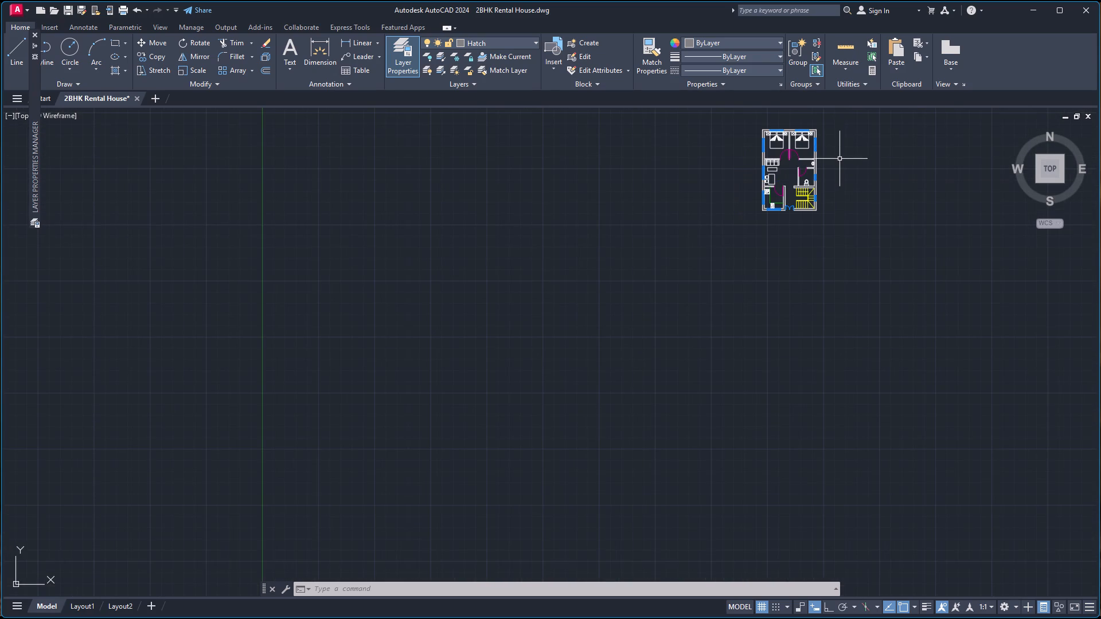
{"action": "scroll", "coordinate": [840, 127], "scroll_direction": "up", "scroll_amount": 3}
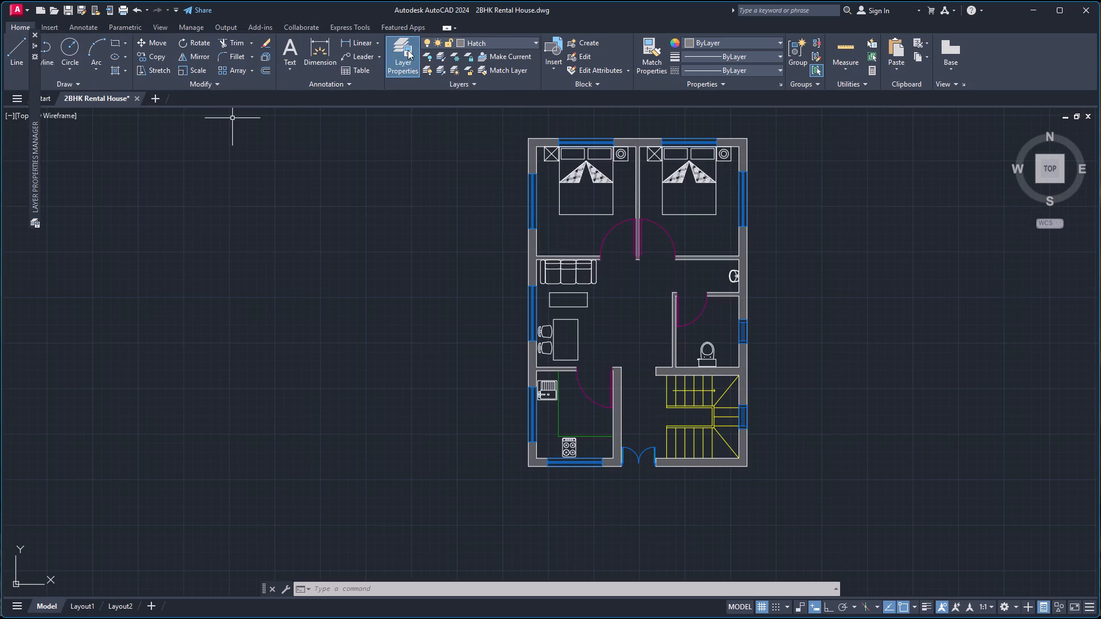
Make layer 0 the current layer and check the drawing's layer list.
{"action": "left_click", "coordinate": [474, 45]}
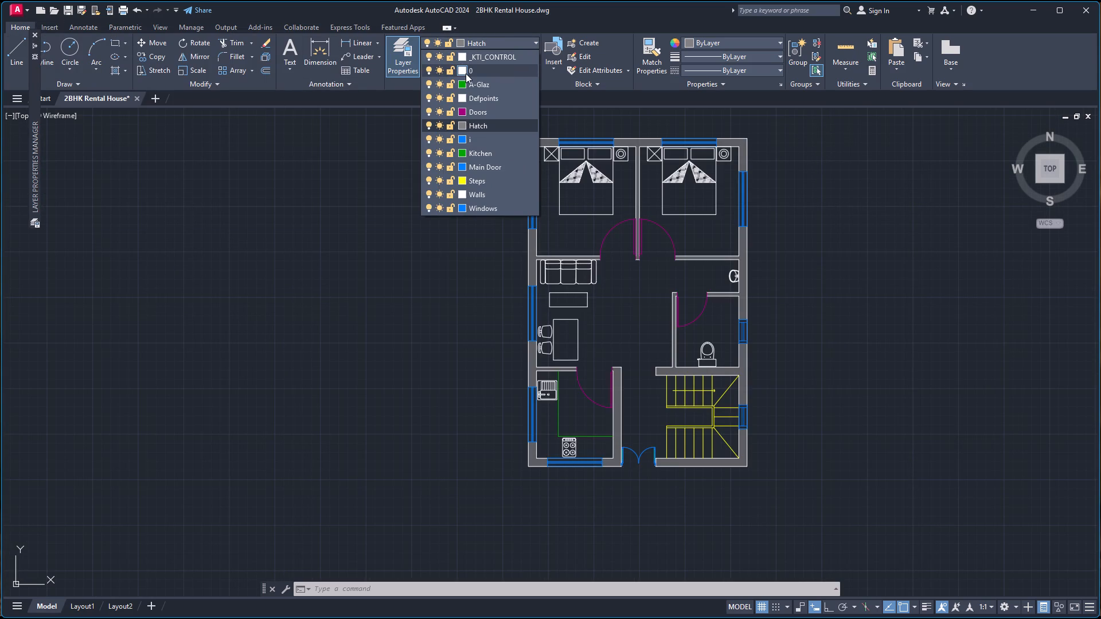
{"action": "left_click", "coordinate": [475, 71]}
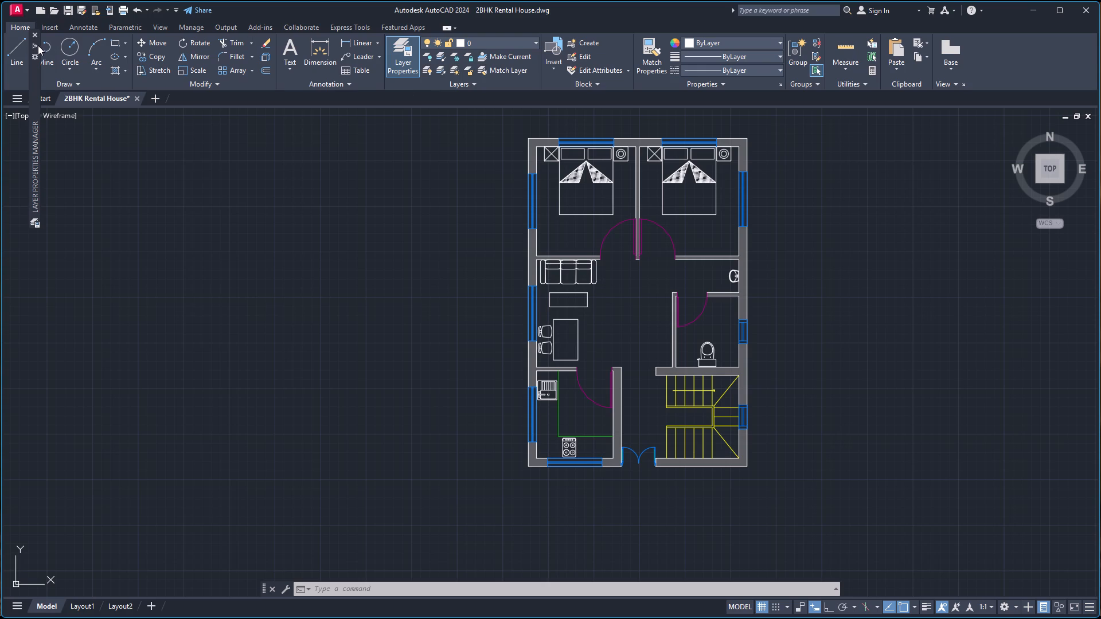
{"action": "left_click", "coordinate": [36, 45]}
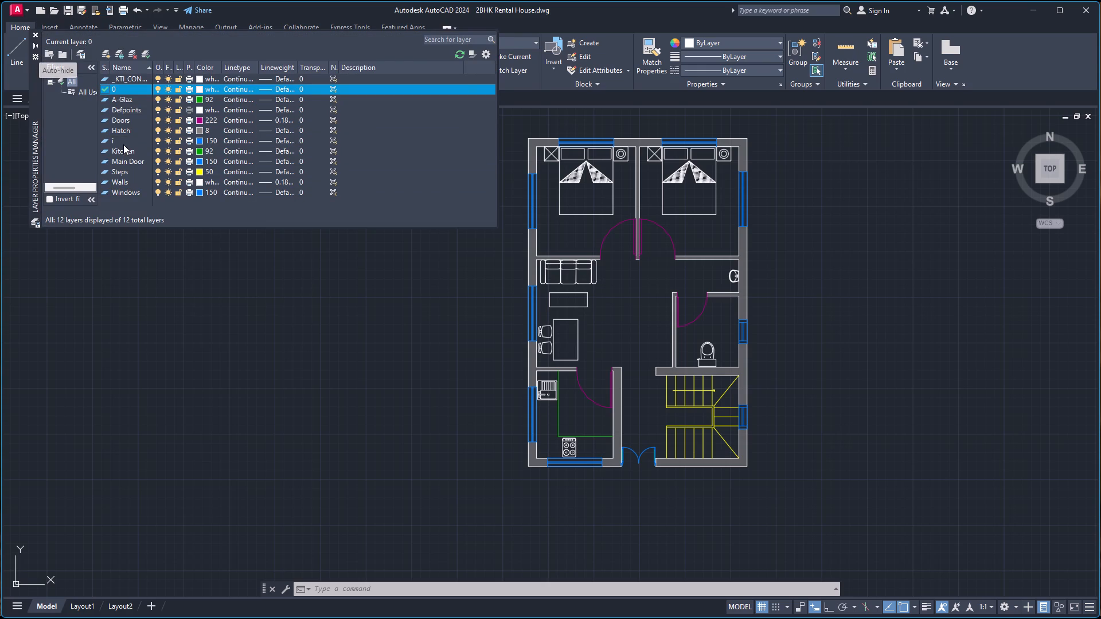
{"action": "left_click", "coordinate": [40, 46]}
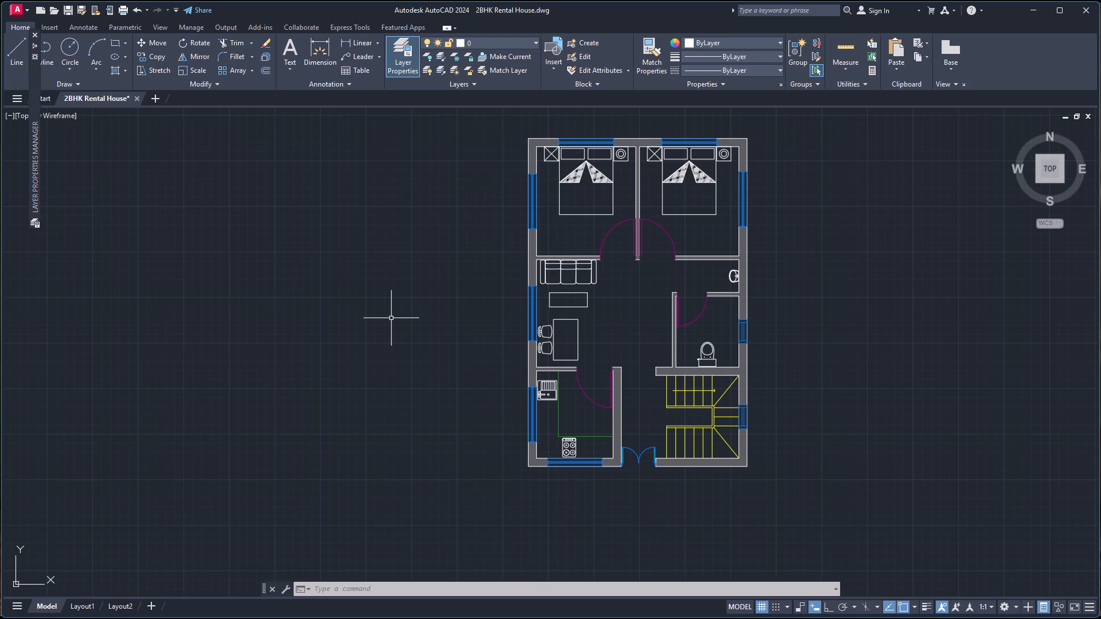
Run Purge to check the drawing's non-purgeable items, without purging anything.
{"action": "type", "text": "purge"}
{"action": "key", "text": "Return"}
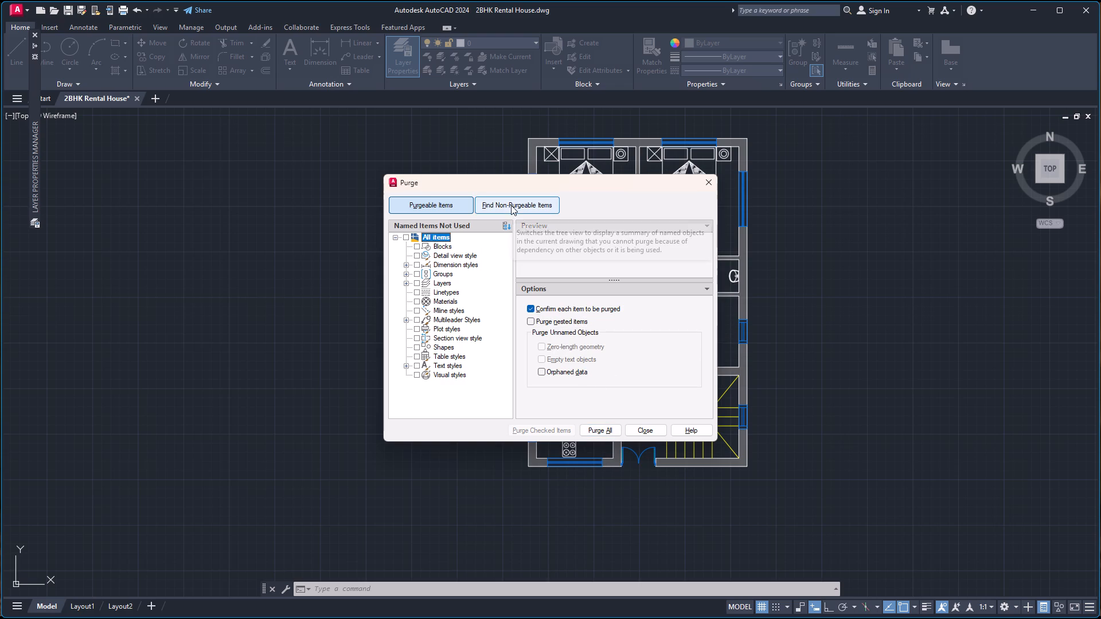
{"action": "left_click", "coordinate": [537, 208]}
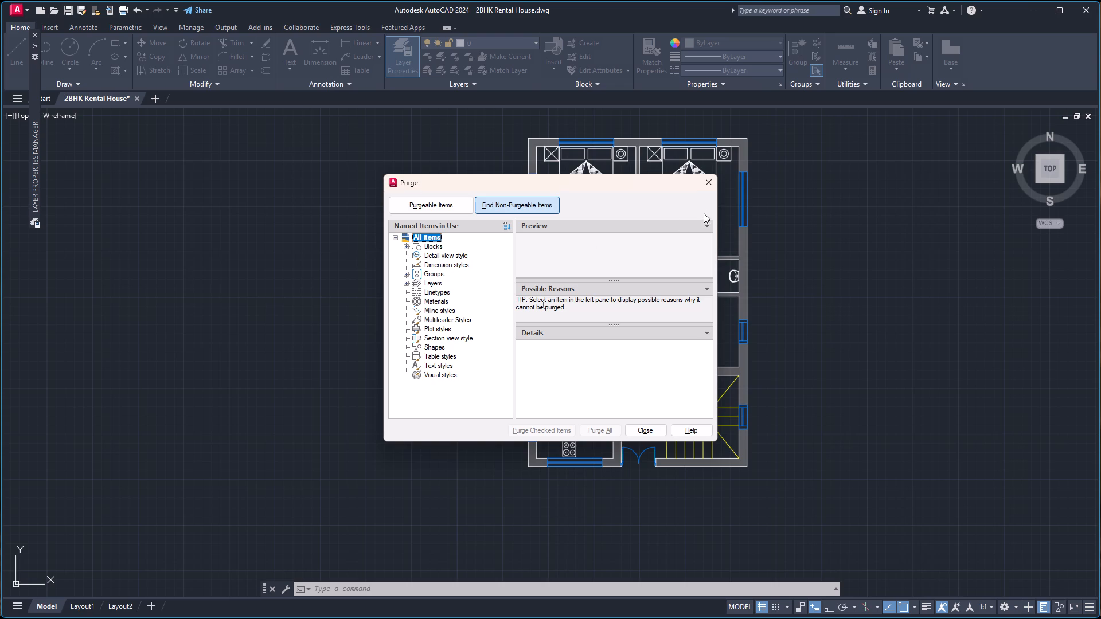
{"action": "left_click", "coordinate": [713, 185]}
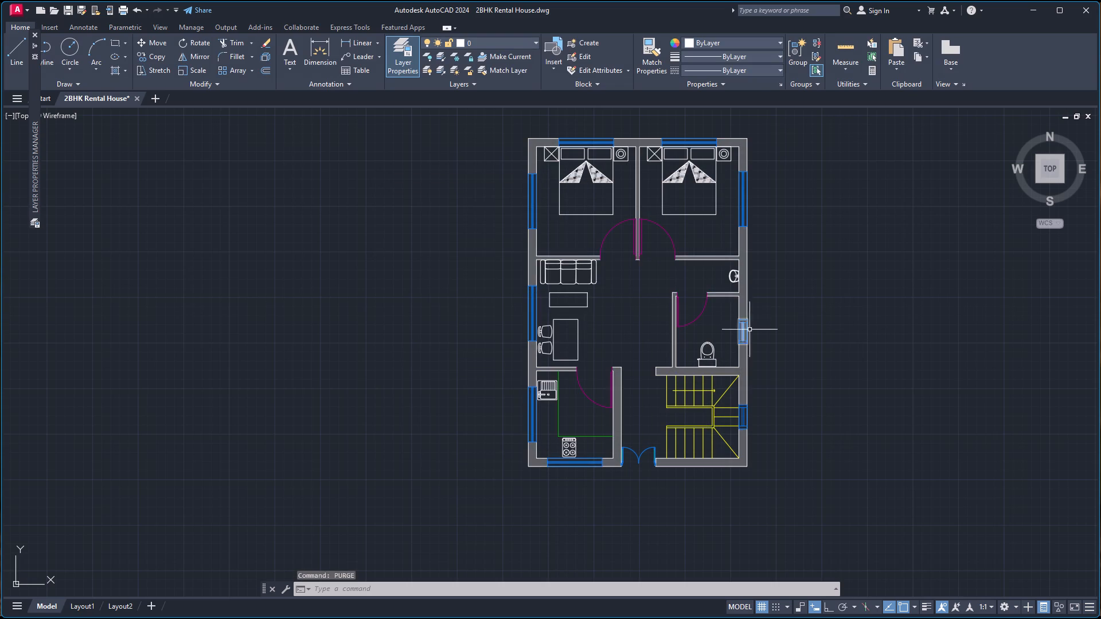
Close the Layer Properties Manager palette.
{"action": "scroll", "coordinate": [773, 313], "scroll_direction": "up", "scroll_amount": 1}
{"action": "scroll", "coordinate": [729, 346], "scroll_direction": "down", "scroll_amount": 1}
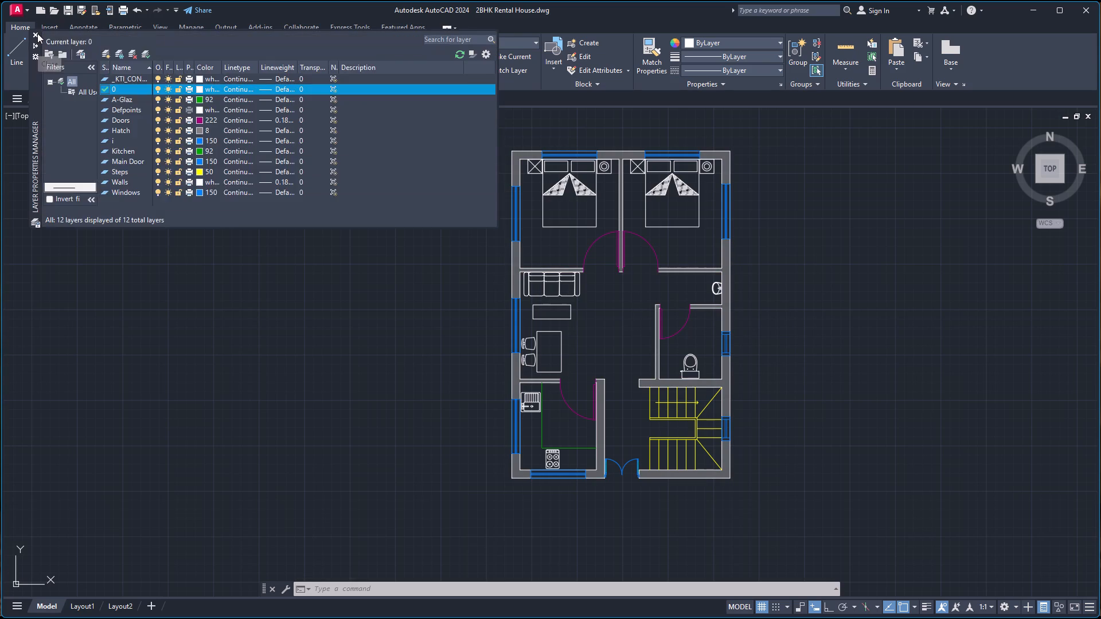
{"action": "left_click", "coordinate": [37, 33]}
Start Multiline Text and place a text box below the bed in the left-hand bedroom.
{"action": "left_click", "coordinate": [77, 24]}
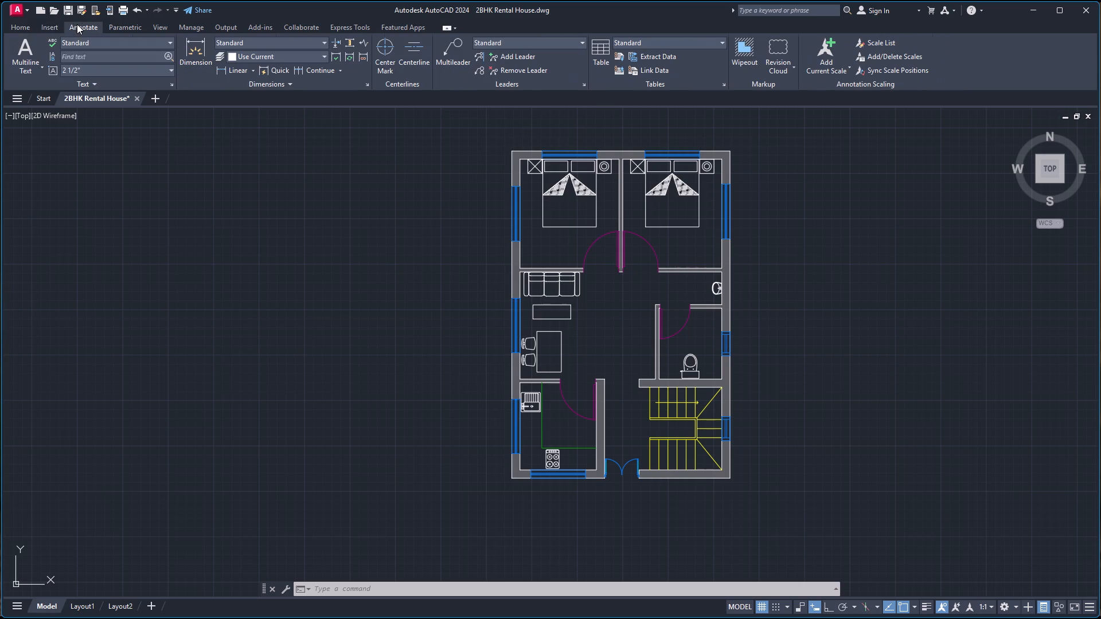
{"action": "left_click", "coordinate": [33, 65]}
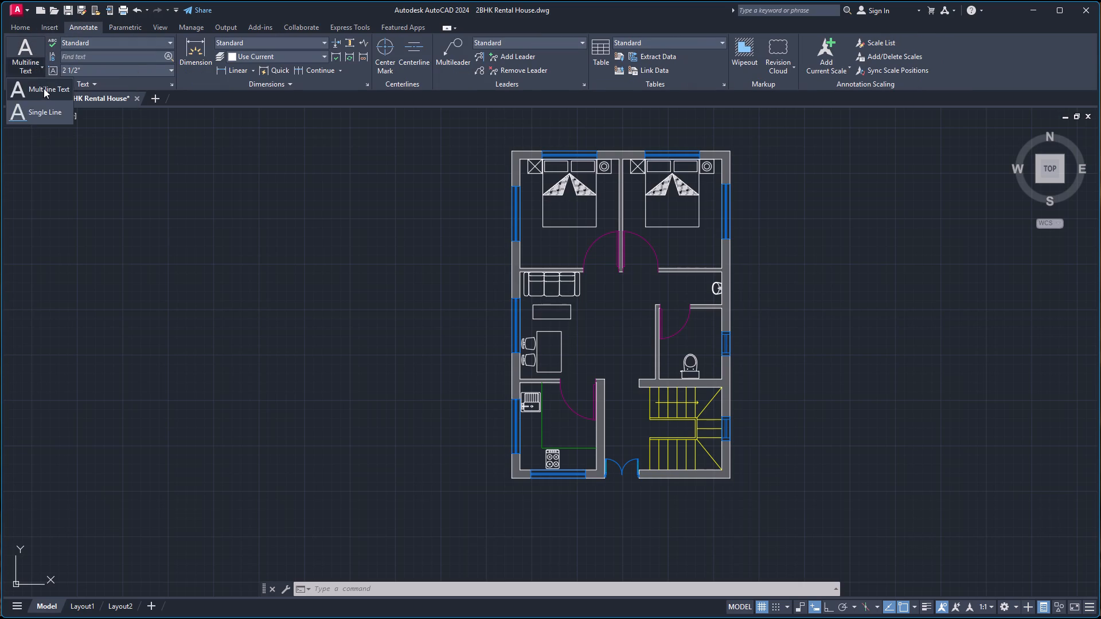
{"action": "left_click", "coordinate": [44, 88]}
{"action": "left_click", "coordinate": [28, 51]}
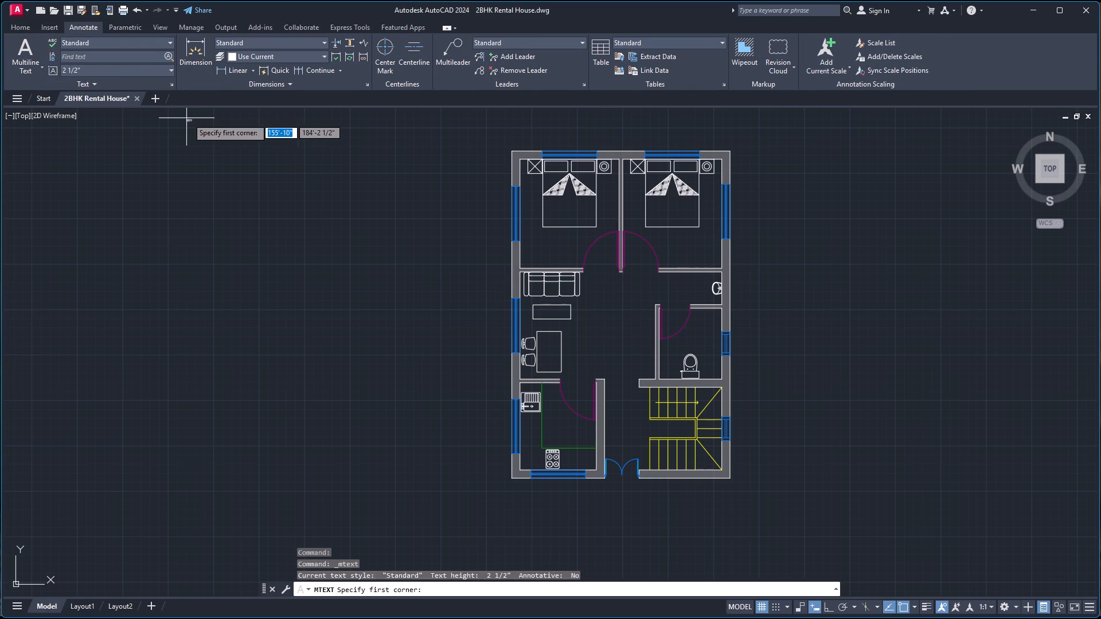
{"action": "scroll", "coordinate": [602, 245], "scroll_direction": "up", "scroll_amount": 2}
{"action": "scroll", "coordinate": [512, 164], "scroll_direction": "up", "scroll_amount": 2}
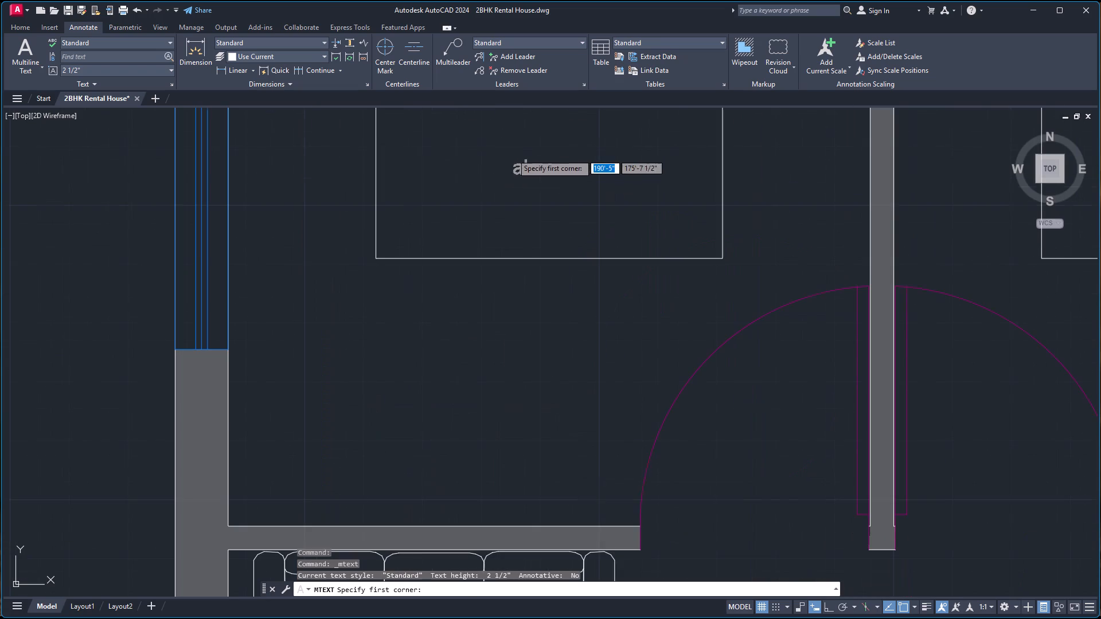
{"action": "scroll", "coordinate": [502, 154], "scroll_direction": "down", "scroll_amount": 2}
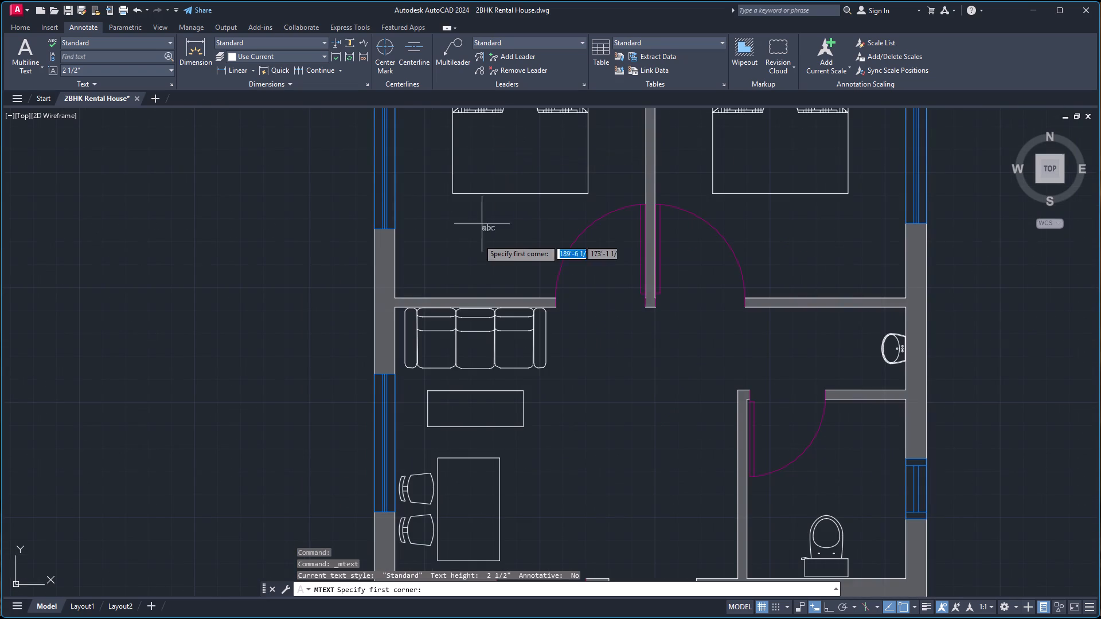
{"action": "left_click", "coordinate": [458, 234]}
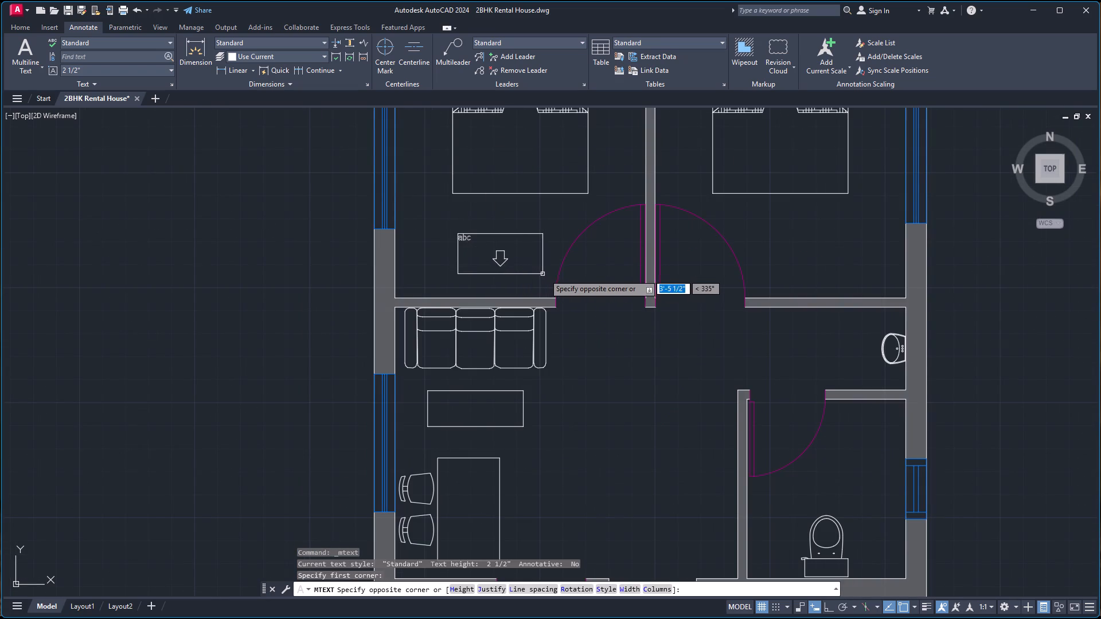
{"action": "left_click", "coordinate": [551, 273]}
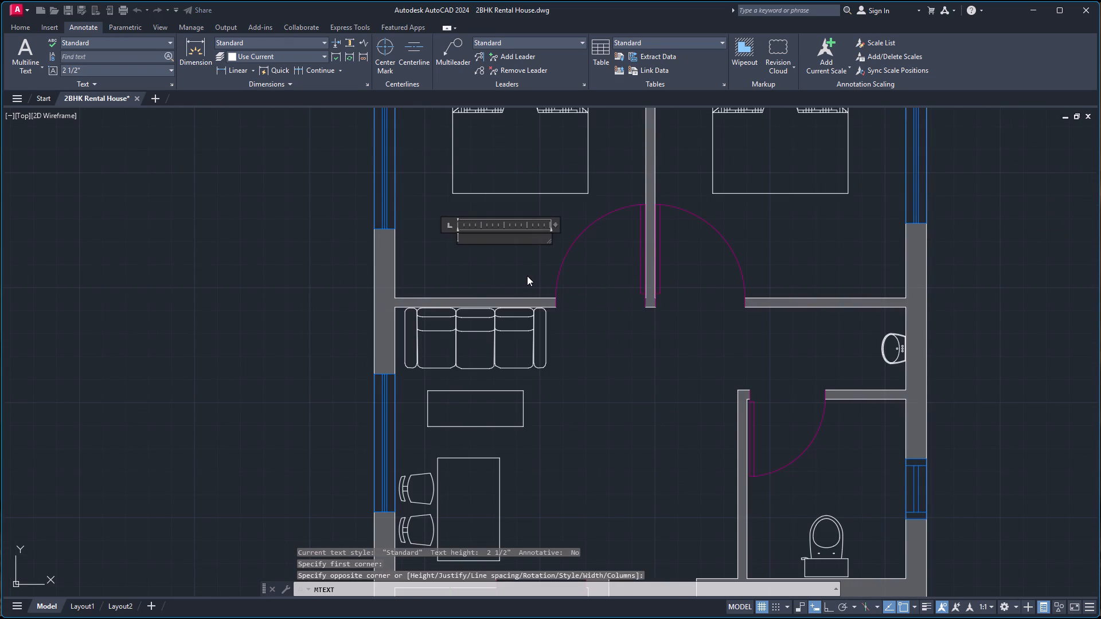
Write a centred two-line label reading "Bed Room" and "9'1''X10'" in the text box.
{"action": "left_click", "coordinate": [454, 67]}
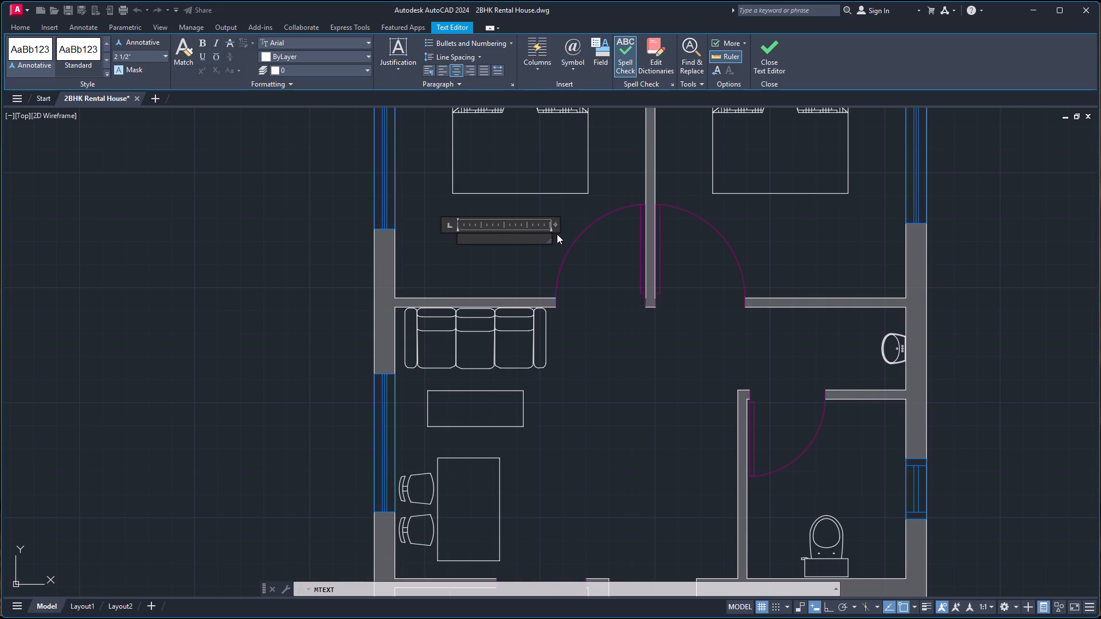
{"action": "type", "text": "Bed"}
{"action": "key", "text": "space"}
{"action": "type", "text": "Room"}
{"action": "key", "text": "Return"}
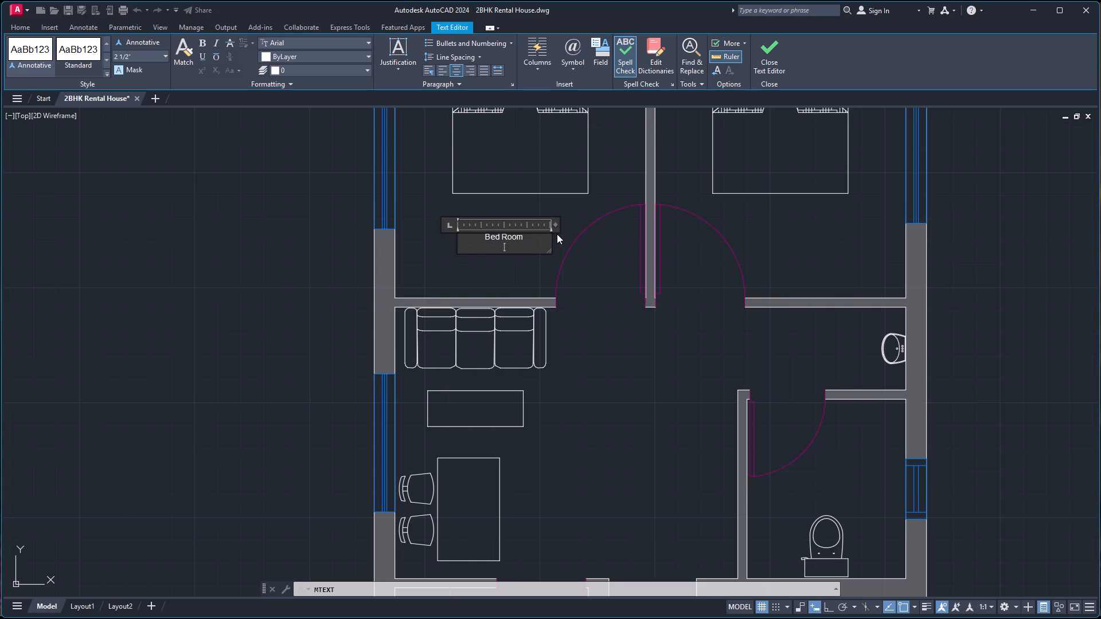
{"action": "type", "text": "9'"}
{"action": "key", "text": "1"}
{"action": "type", "text": "''"}
{"action": "key", "text": "shift+x"}
{"action": "type", "text": "10'"}
{"action": "left_click", "coordinate": [488, 269]}
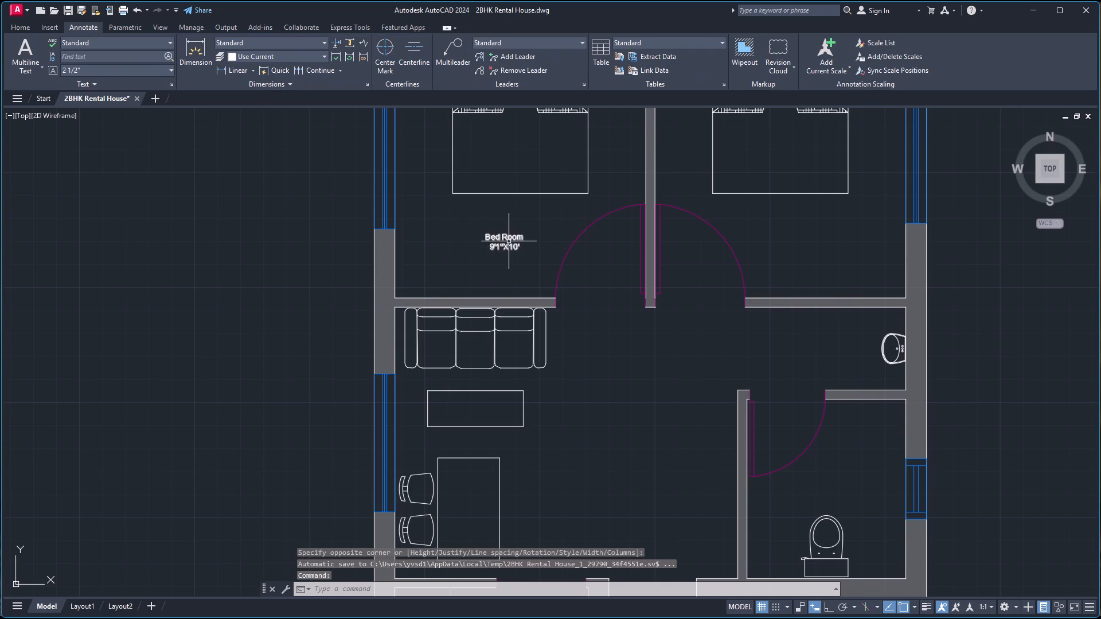
Change the first line of the bedroom label to capitals, "BED ROOM".
{"action": "left_click", "coordinate": [508, 238]}
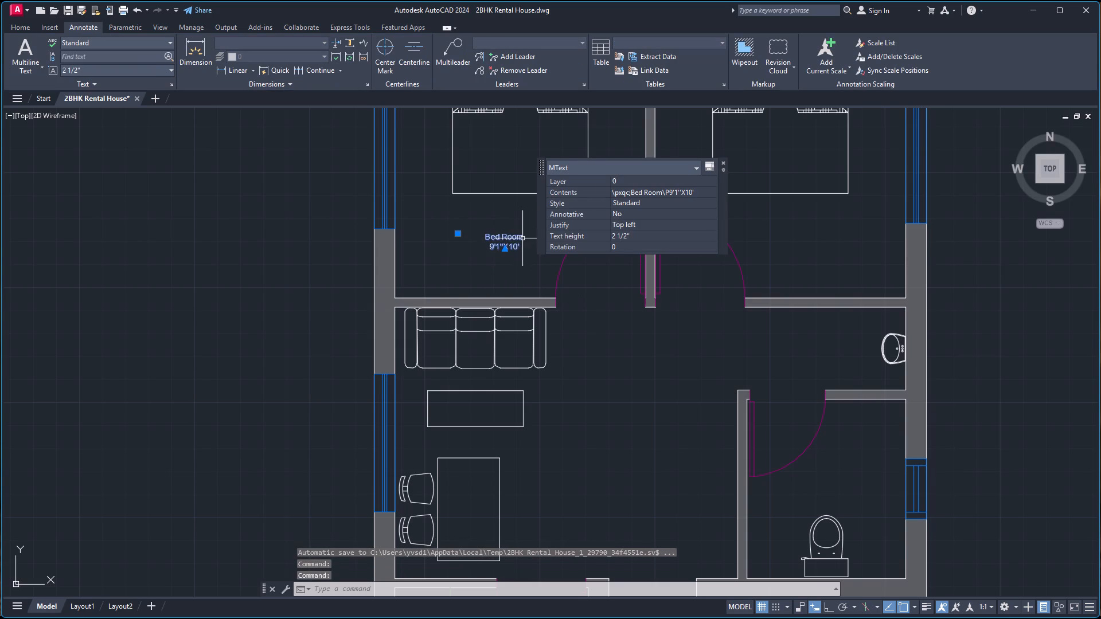
{"action": "double_click", "coordinate": [520, 239]}
{"action": "left_click_drag", "start_coordinate": [528, 237], "coordinate": [471, 244]}
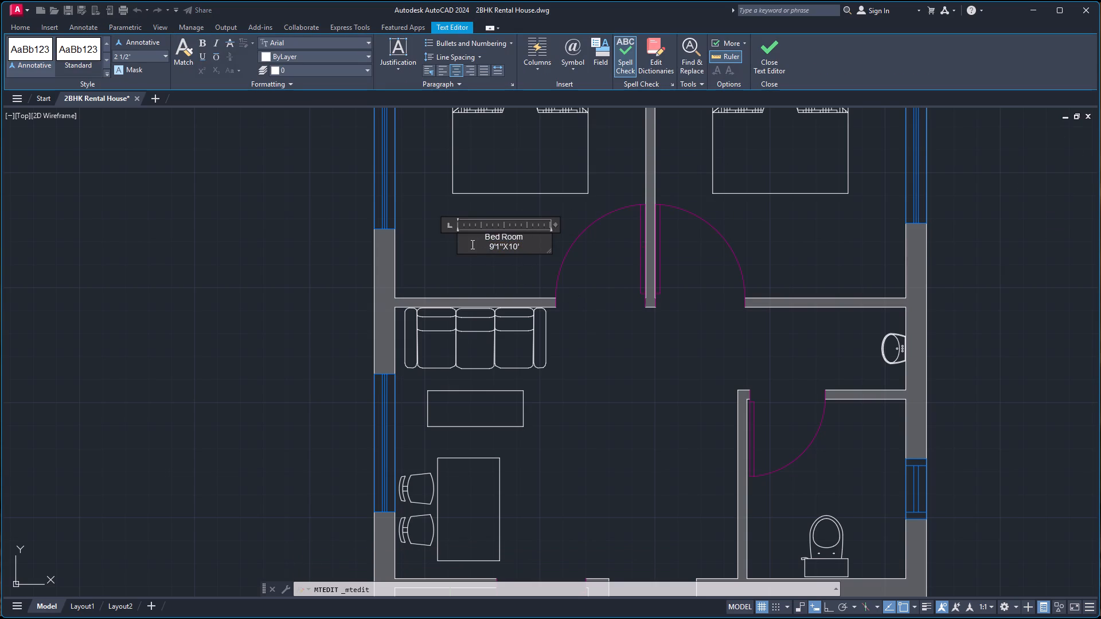
{"action": "left_click_drag", "start_coordinate": [471, 244], "coordinate": [478, 232]}
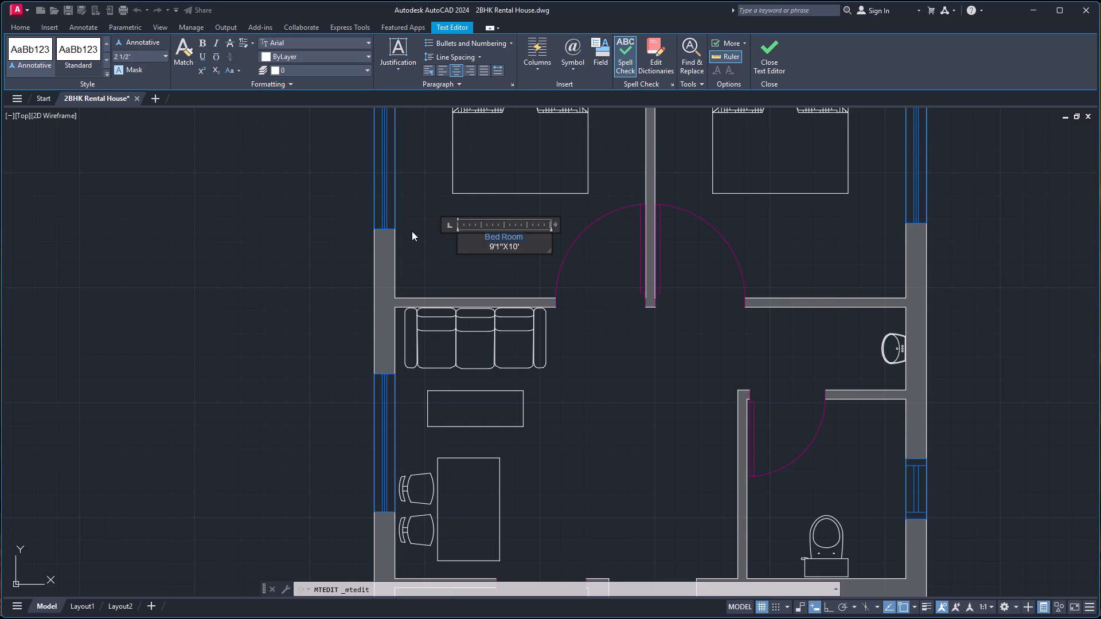
{"action": "type", "text": "BED ROOM"}
{"action": "key", "text": "Return"}
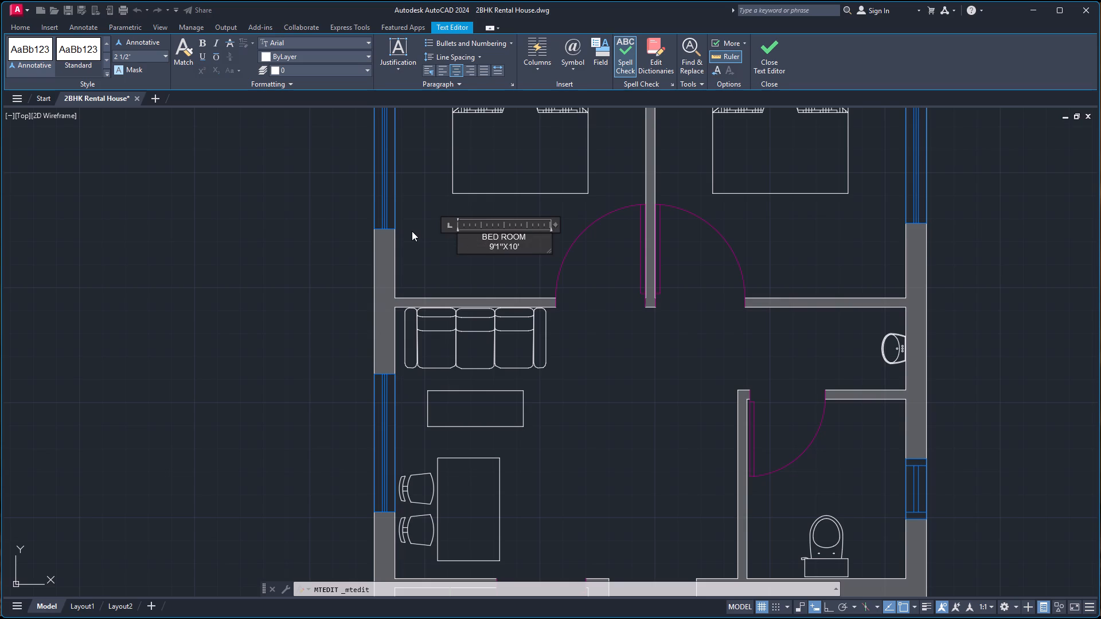
{"action": "left_click", "coordinate": [425, 267]}
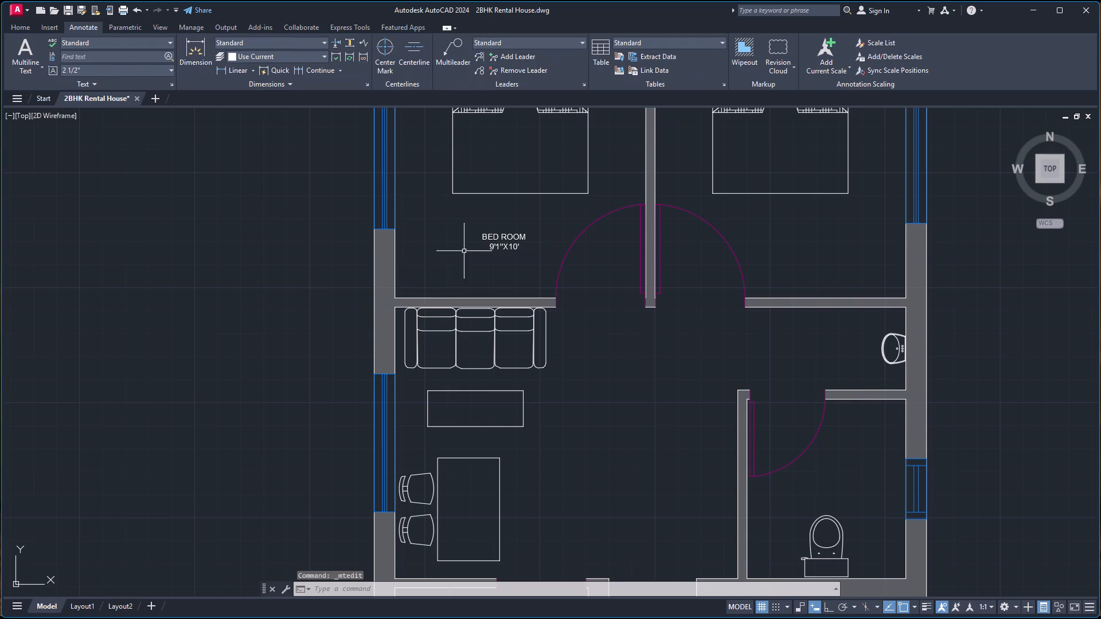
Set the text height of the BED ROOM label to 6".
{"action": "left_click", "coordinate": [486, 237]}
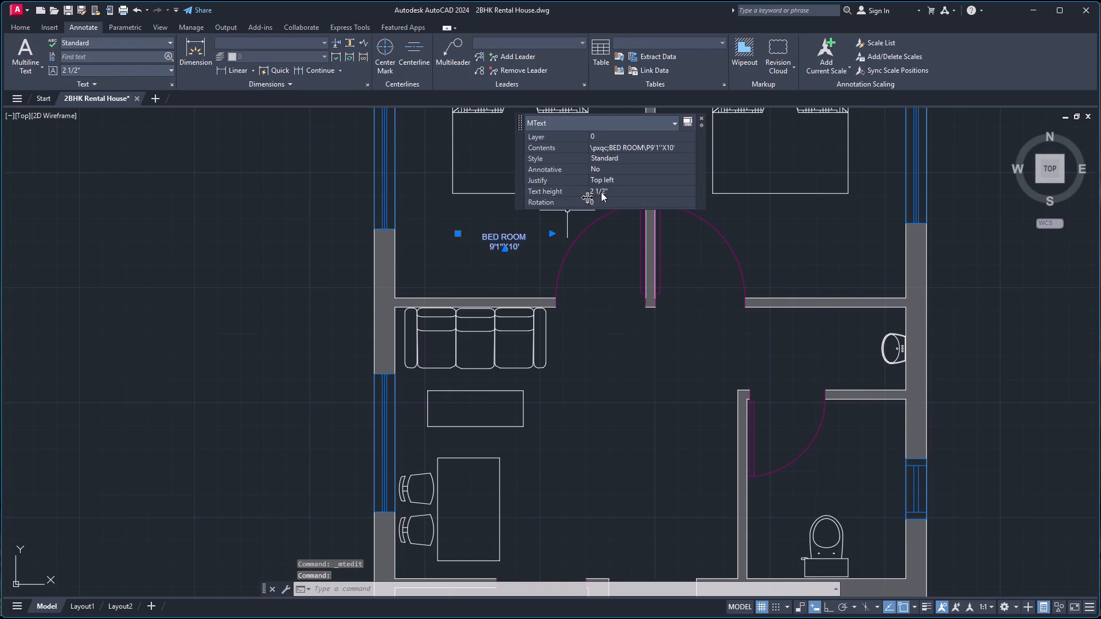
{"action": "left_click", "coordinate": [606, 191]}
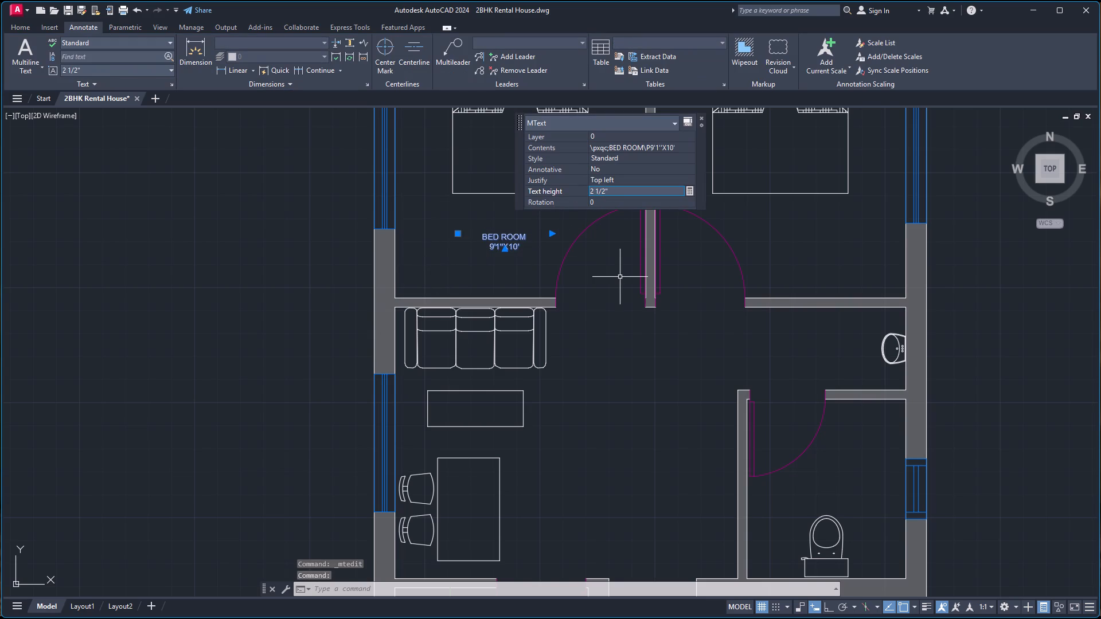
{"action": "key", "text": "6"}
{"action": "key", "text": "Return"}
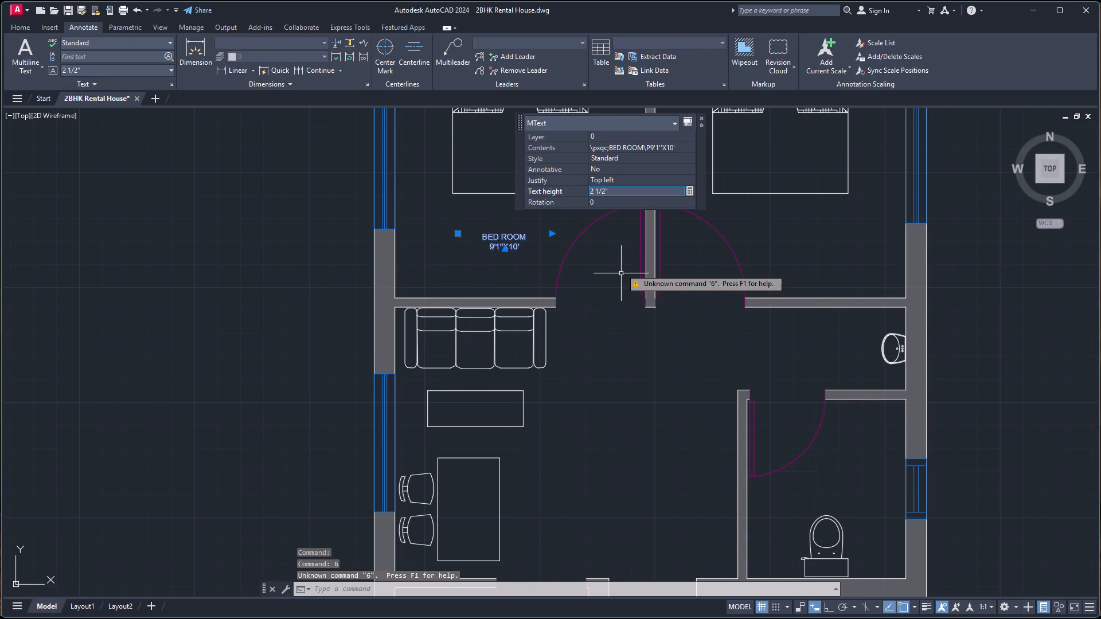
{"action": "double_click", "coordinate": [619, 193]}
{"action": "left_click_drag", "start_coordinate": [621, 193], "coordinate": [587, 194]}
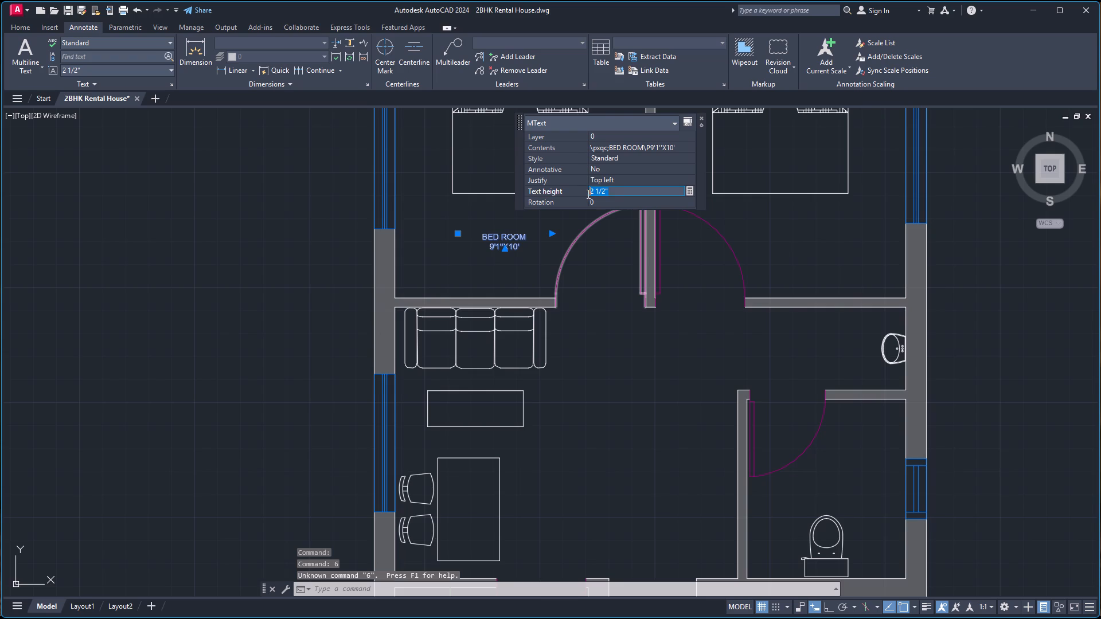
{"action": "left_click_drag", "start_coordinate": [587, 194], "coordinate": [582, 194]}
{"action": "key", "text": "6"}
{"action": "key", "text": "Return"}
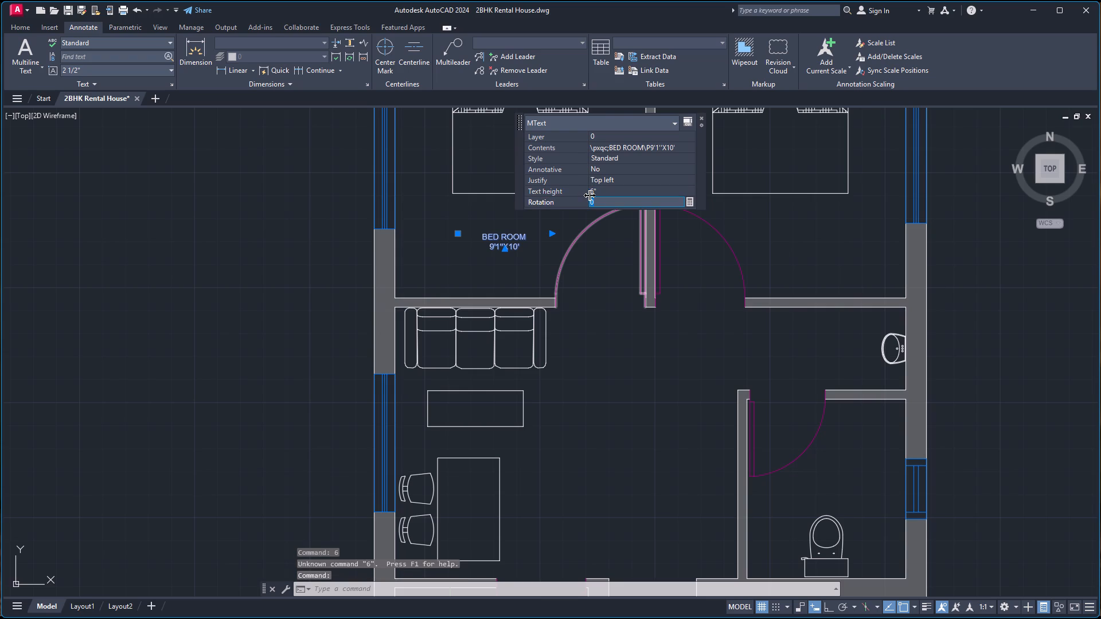
Set the BED ROOM label's text height to 5" and deselect the label.
{"action": "left_click", "coordinate": [610, 193]}
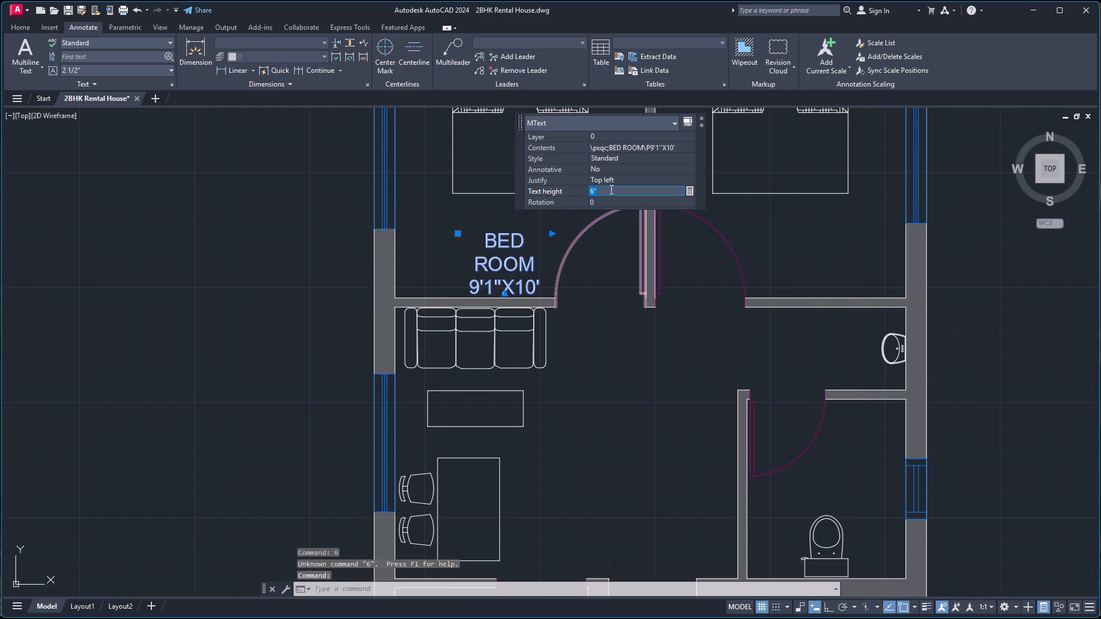
{"action": "key", "text": "5"}
{"action": "key", "text": "Return"}
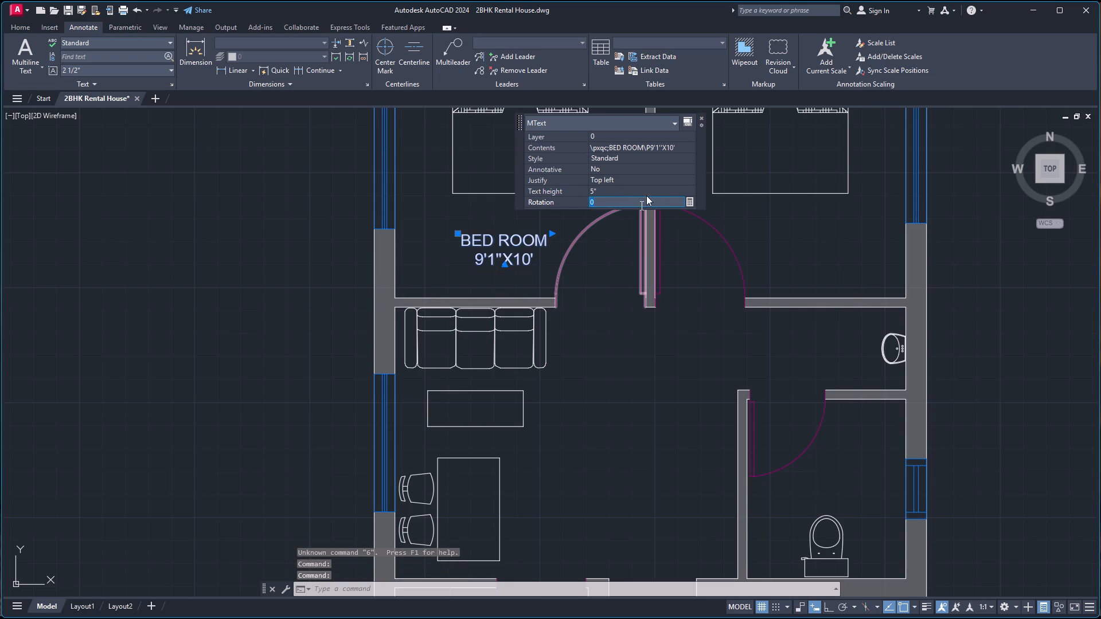
{"action": "left_click", "coordinate": [701, 117]}
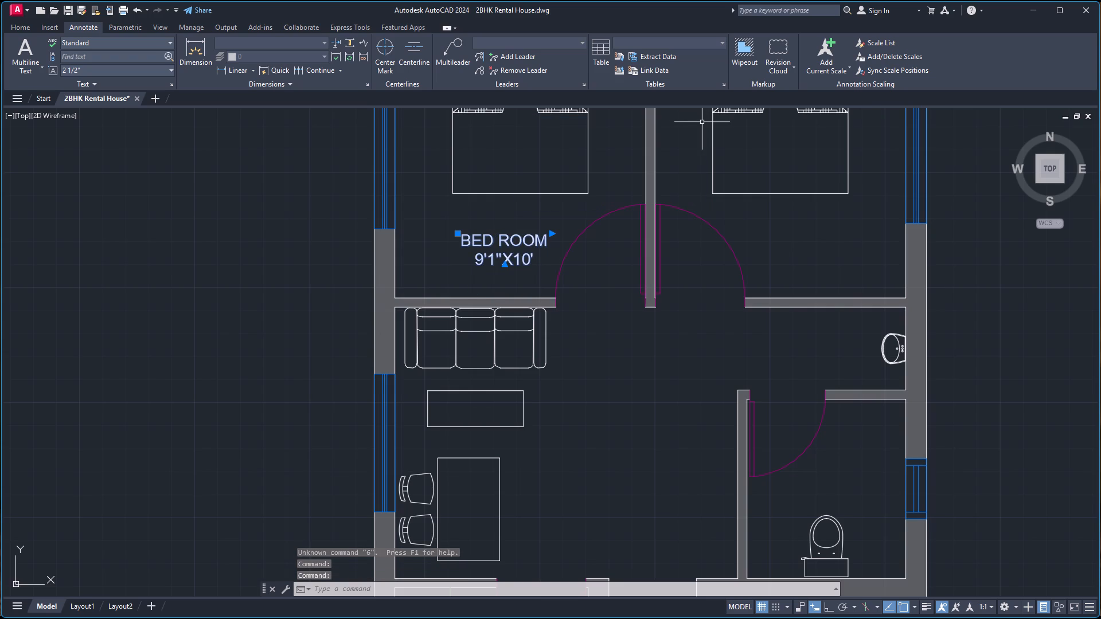
{"action": "key", "text": "Escape"}
Copy the BED ROOM label and paste it over the lower part of the bed in the right-hand bedroom.
{"action": "scroll", "coordinate": [573, 190], "scroll_direction": "down", "scroll_amount": 3}
{"action": "scroll", "coordinate": [584, 170], "scroll_direction": "up", "scroll_amount": 1}
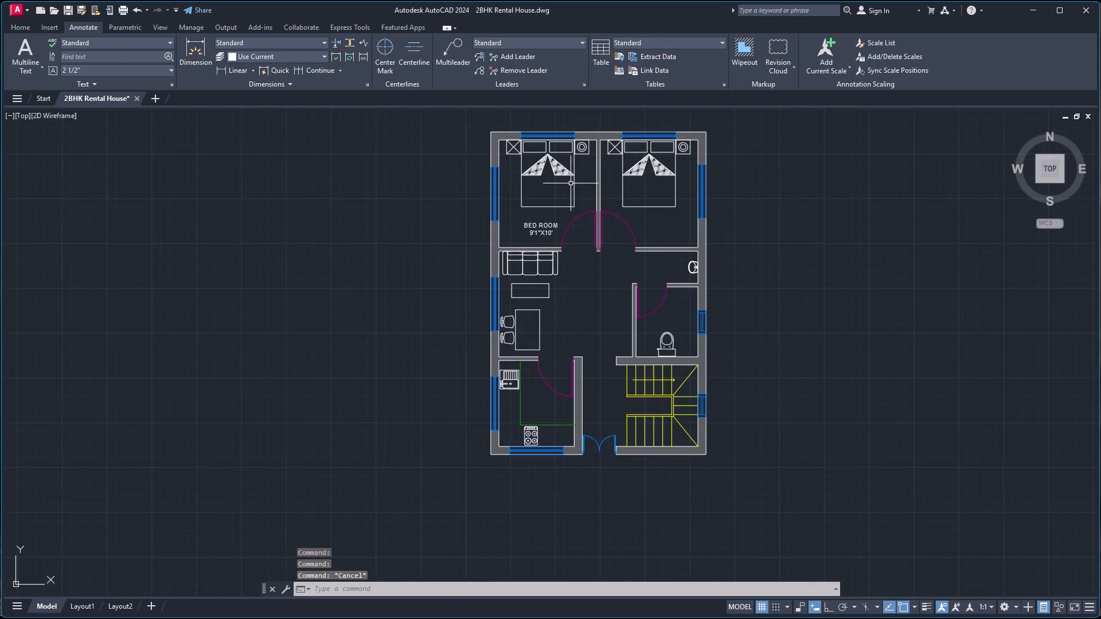
{"action": "scroll", "coordinate": [568, 193], "scroll_direction": "up", "scroll_amount": 1}
{"action": "left_click", "coordinate": [533, 245]}
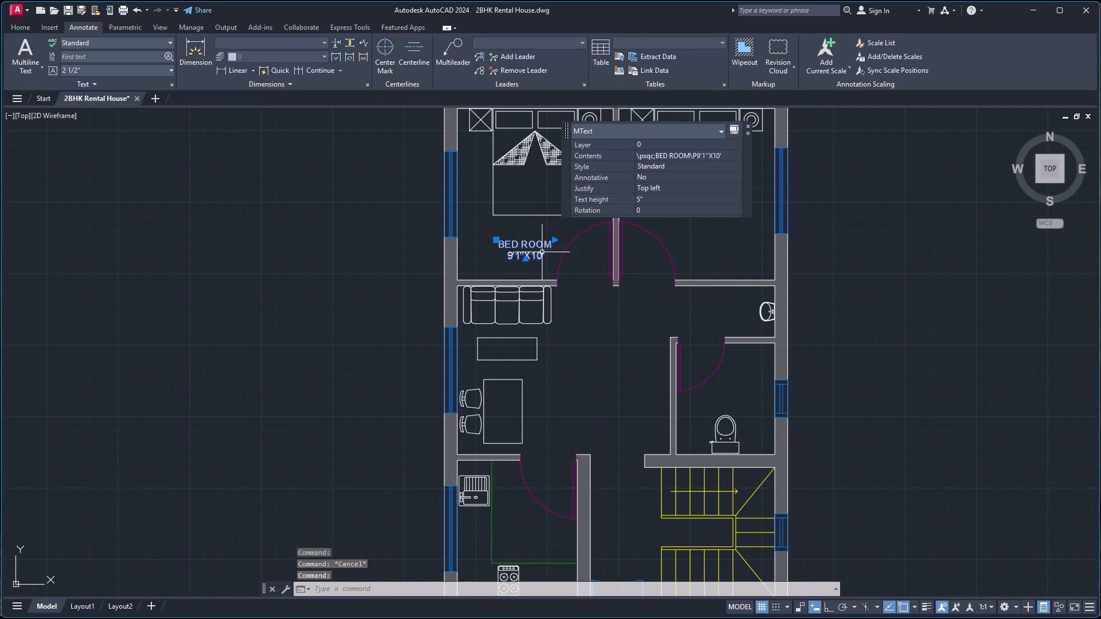
{"action": "left_click", "coordinate": [541, 254], "text": "ctrl"}
{"action": "key", "text": "ctrl+c"}
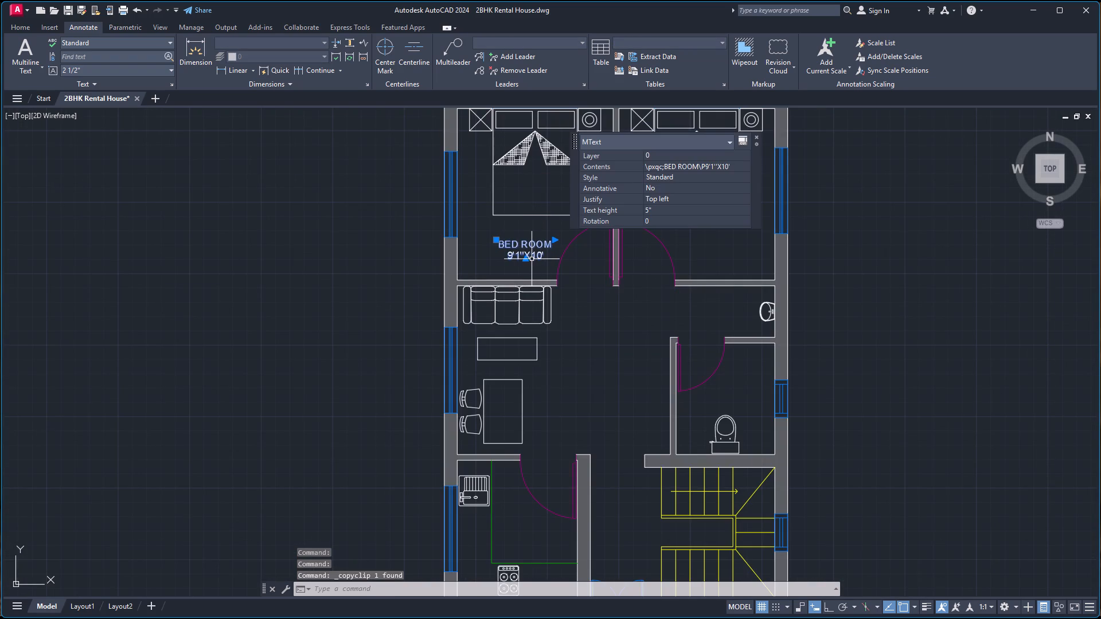
{"action": "key", "text": "ctrl+v"}
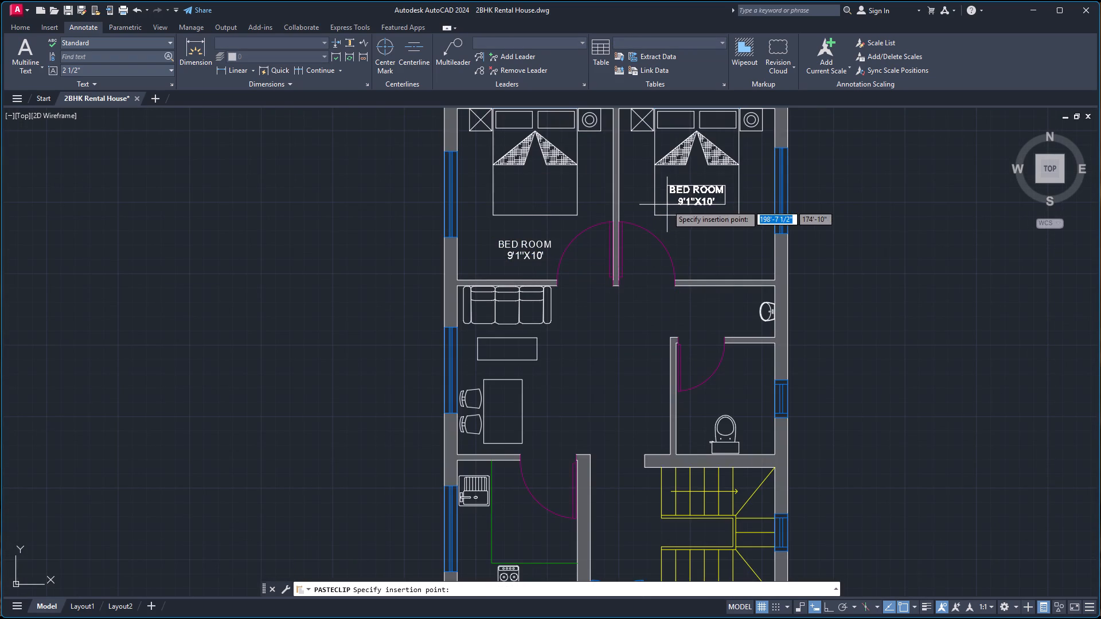
{"action": "left_click", "coordinate": [667, 205]}
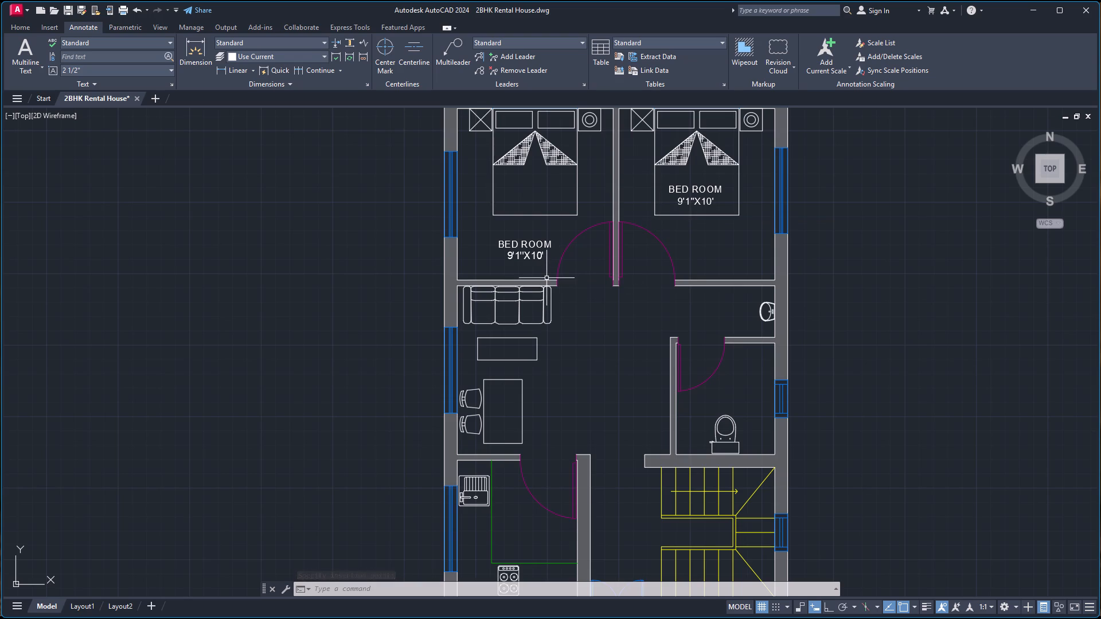
Paste copies of the BED ROOM label into the living area, the toilet above the WC, and the kitchen above the stove.
{"action": "key", "text": "ctrl+c"}
{"action": "key", "text": "ctrl+v"}
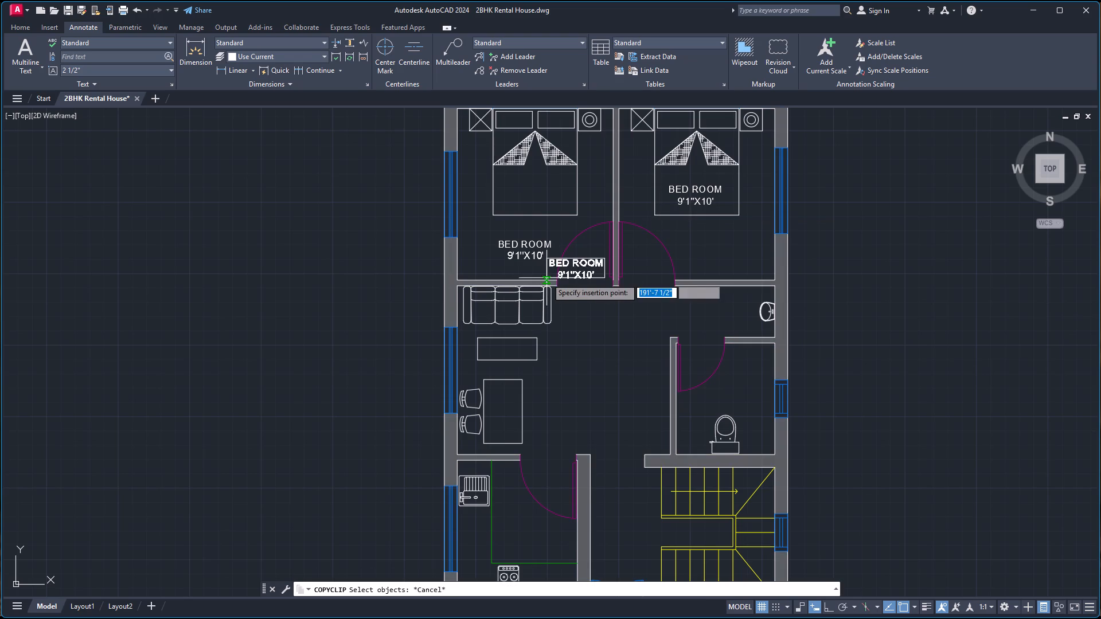
{"action": "left_click", "coordinate": [564, 410]}
{"action": "key", "text": "ctrl+v"}
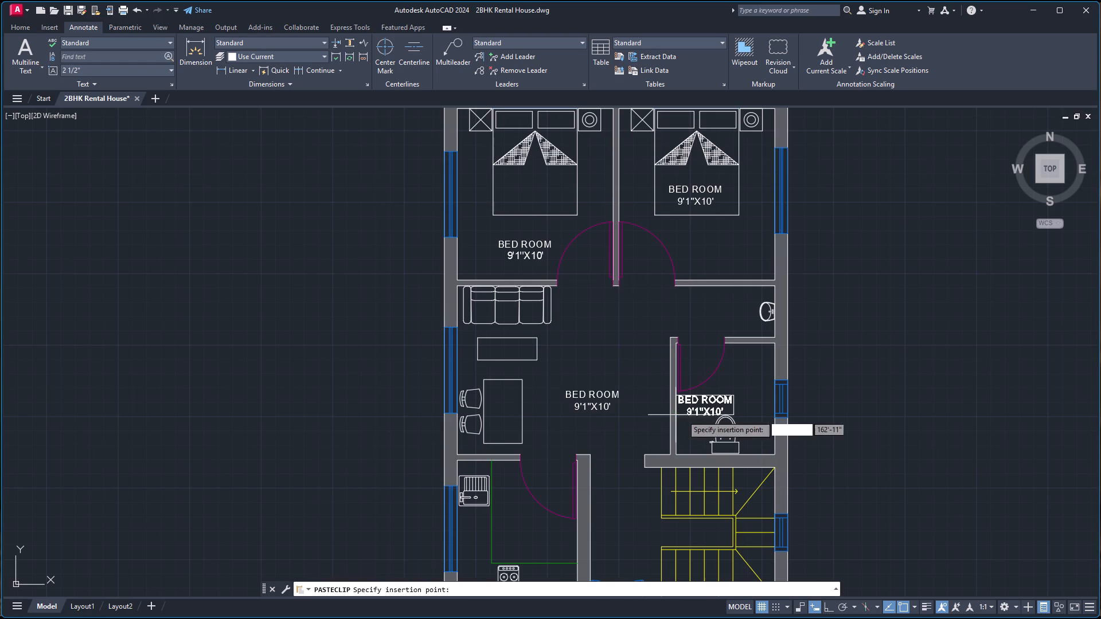
{"action": "left_click", "coordinate": [702, 406]}
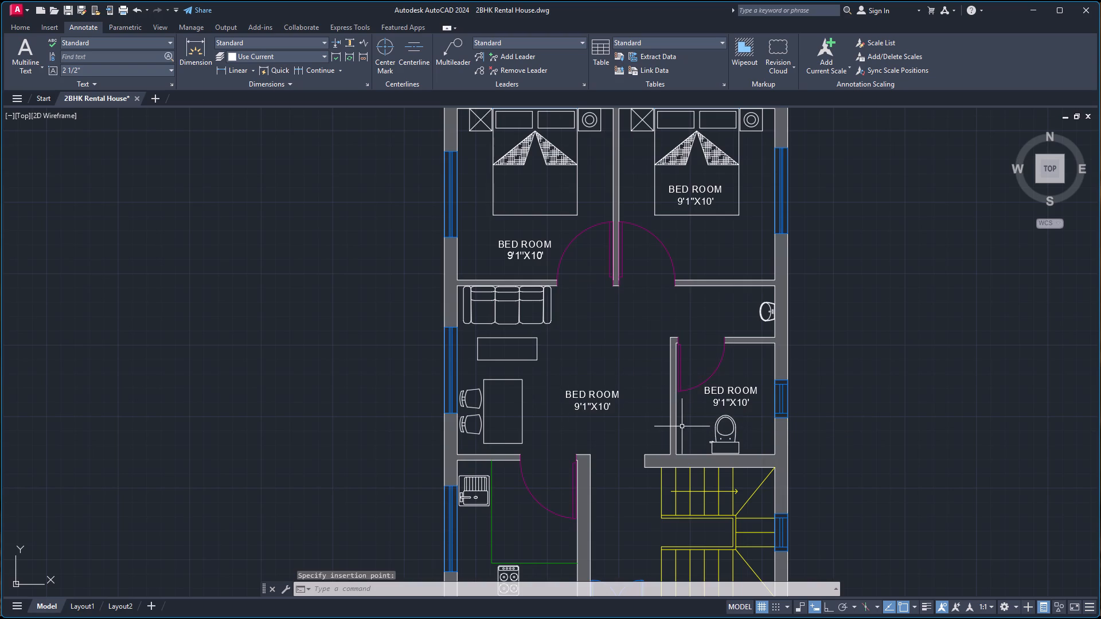
{"action": "key", "text": "ctrl+v"}
{"action": "scroll", "coordinate": [586, 467], "scroll_direction": "down", "scroll_amount": 1}
{"action": "scroll", "coordinate": [536, 519], "scroll_direction": "up", "scroll_amount": 2}
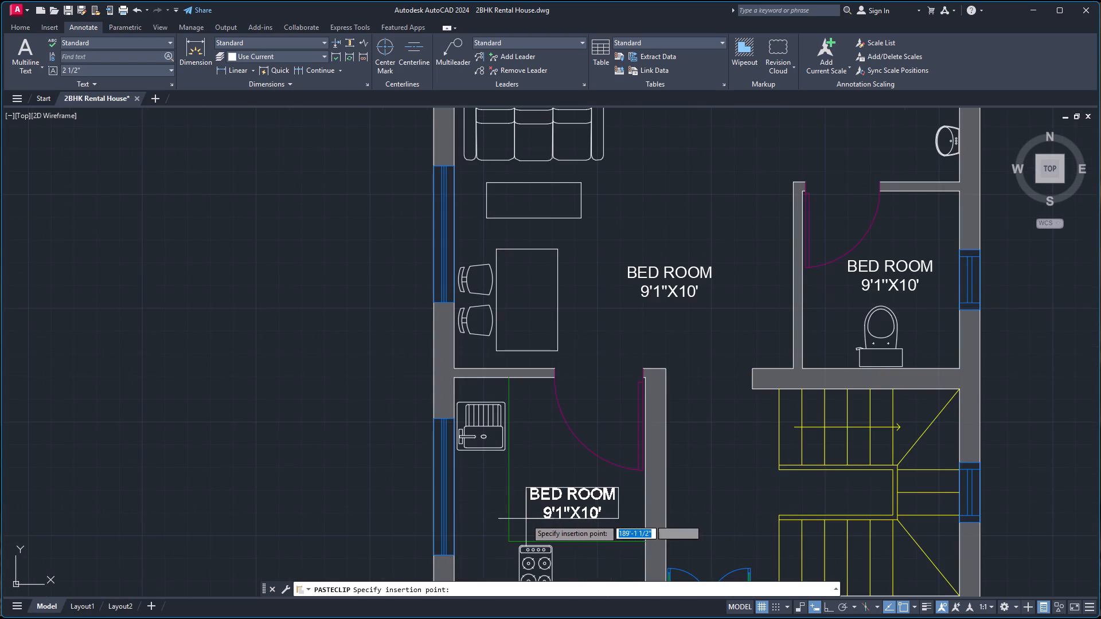
{"action": "left_click", "coordinate": [525, 519]}
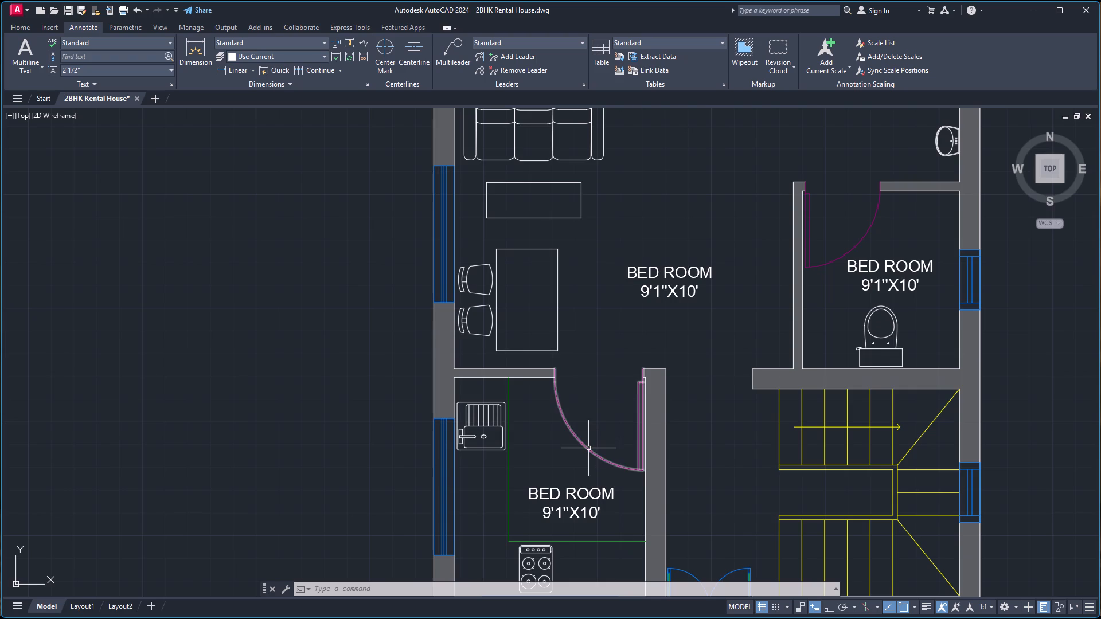
Move the left-hand bedroom's BED ROOM label up onto the lower part of the bed, level with the other bedroom's label.
{"action": "scroll", "coordinate": [639, 286], "scroll_direction": "down", "scroll_amount": 3}
{"action": "scroll", "coordinate": [651, 258], "scroll_direction": "up", "scroll_amount": 3}
{"action": "scroll", "coordinate": [617, 209], "scroll_direction": "down", "scroll_amount": 2}
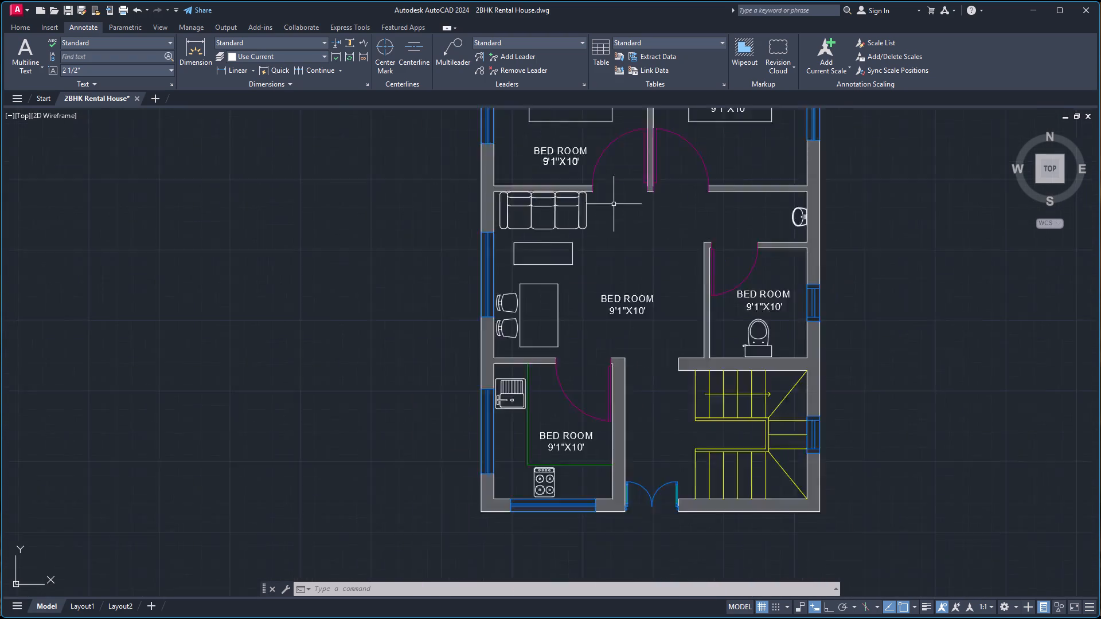
{"action": "scroll", "coordinate": [614, 202], "scroll_direction": "down", "scroll_amount": 2}
{"action": "scroll", "coordinate": [607, 170], "scroll_direction": "up", "scroll_amount": 4}
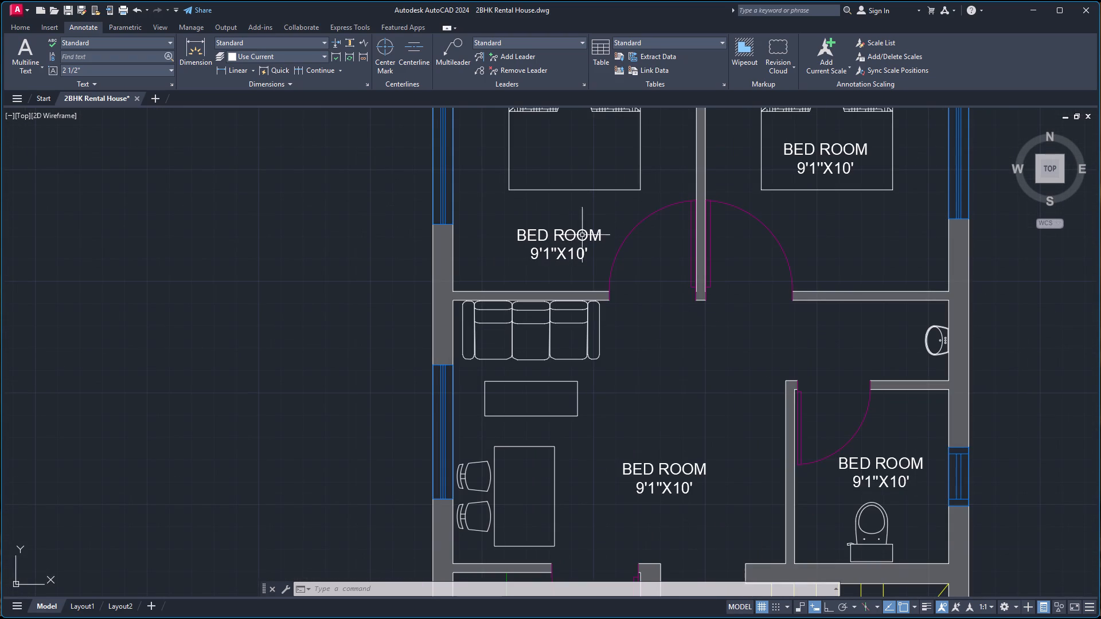
{"action": "left_click", "coordinate": [537, 236]}
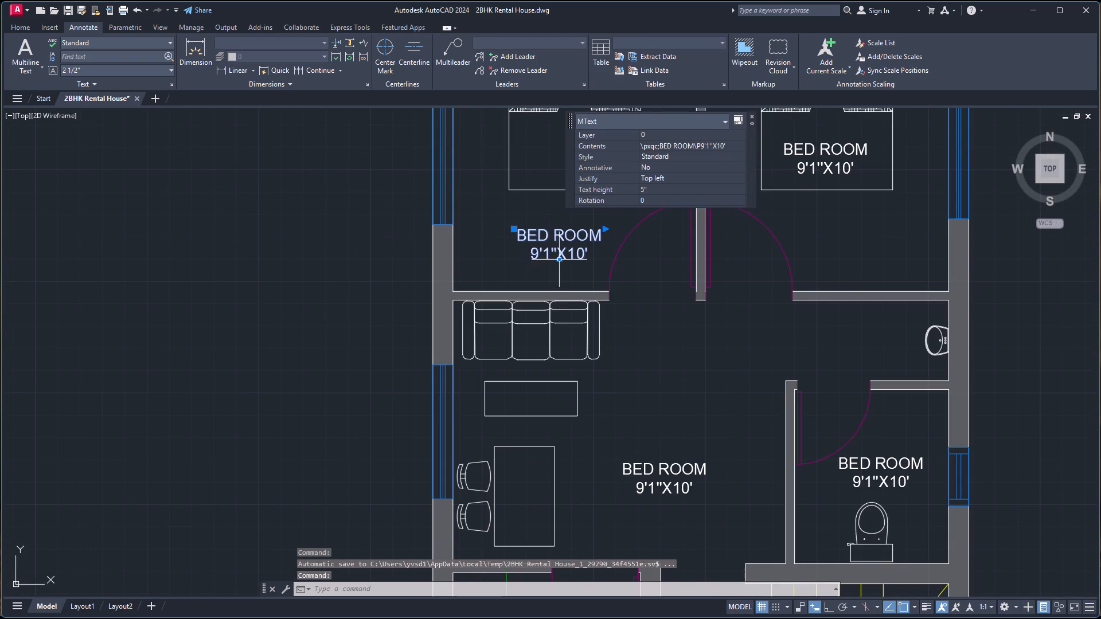
{"action": "key", "text": "m"}
{"action": "key", "text": "Return"}
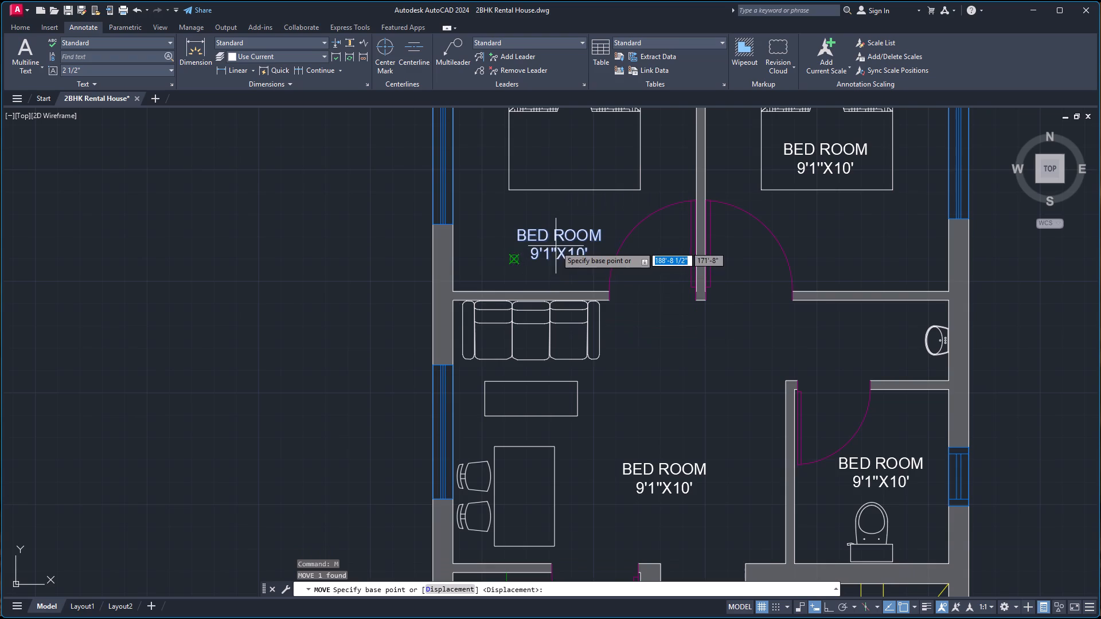
{"action": "left_click", "coordinate": [563, 254]}
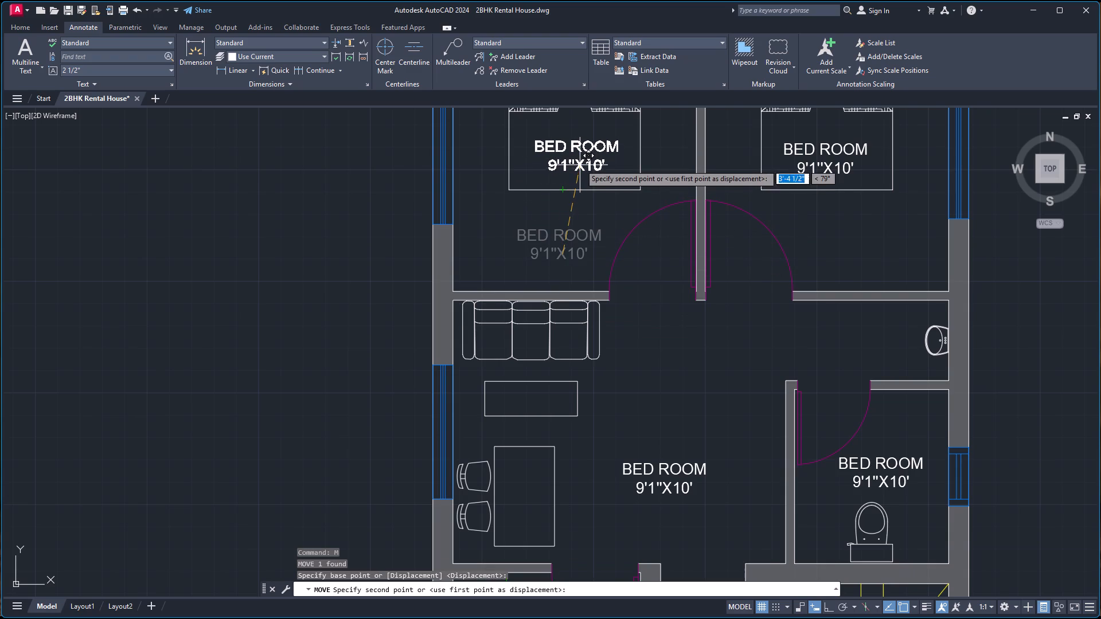
{"action": "left_click", "coordinate": [577, 167]}
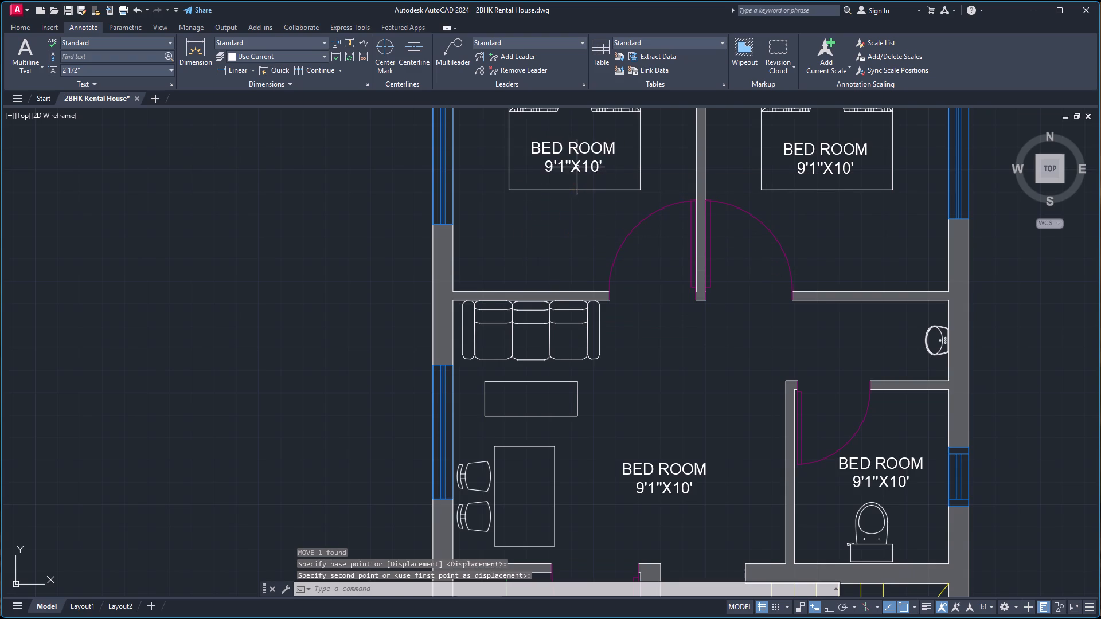
Replace all the text of the living area's copied label with "LIVING HALL & DINNING".
{"action": "double_click", "coordinate": [653, 472]}
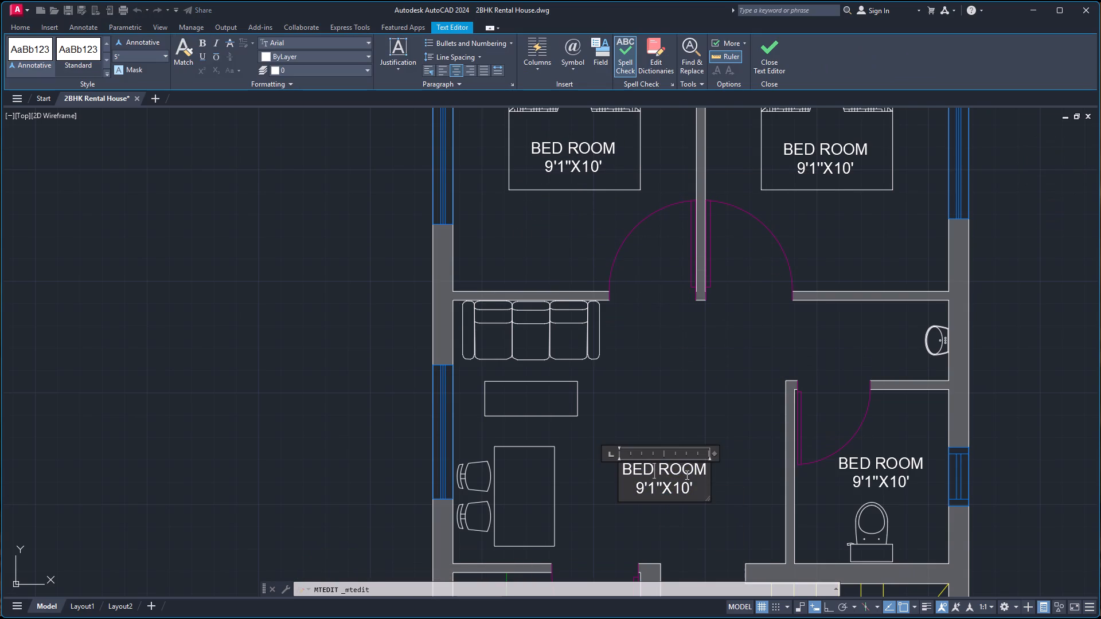
{"action": "key", "text": "ctrl+a"}
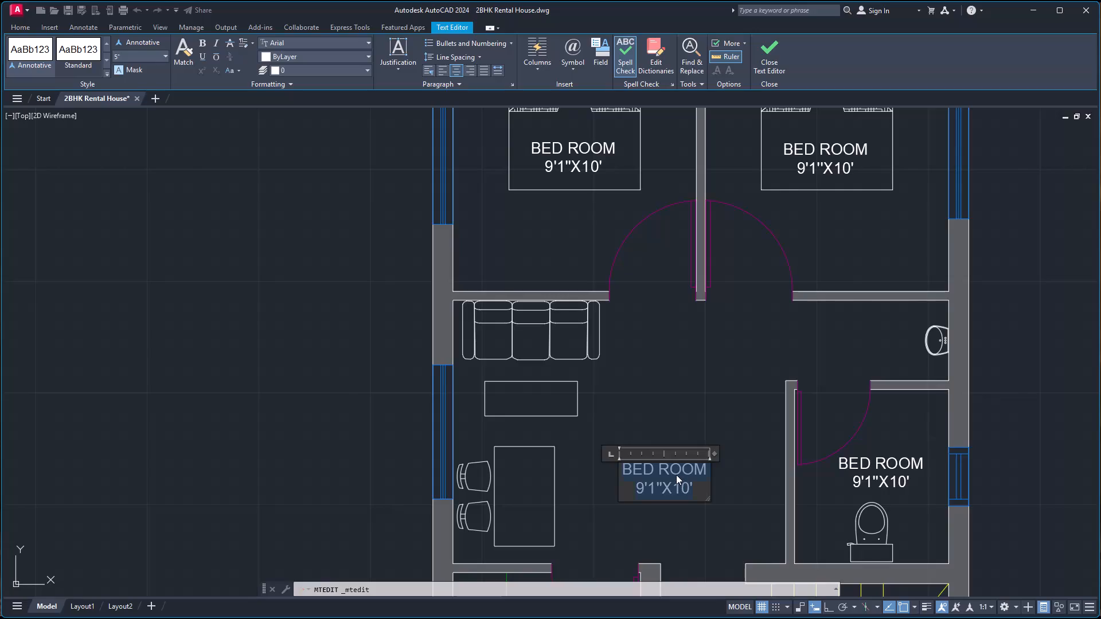
{"action": "type", "text": "LI"}
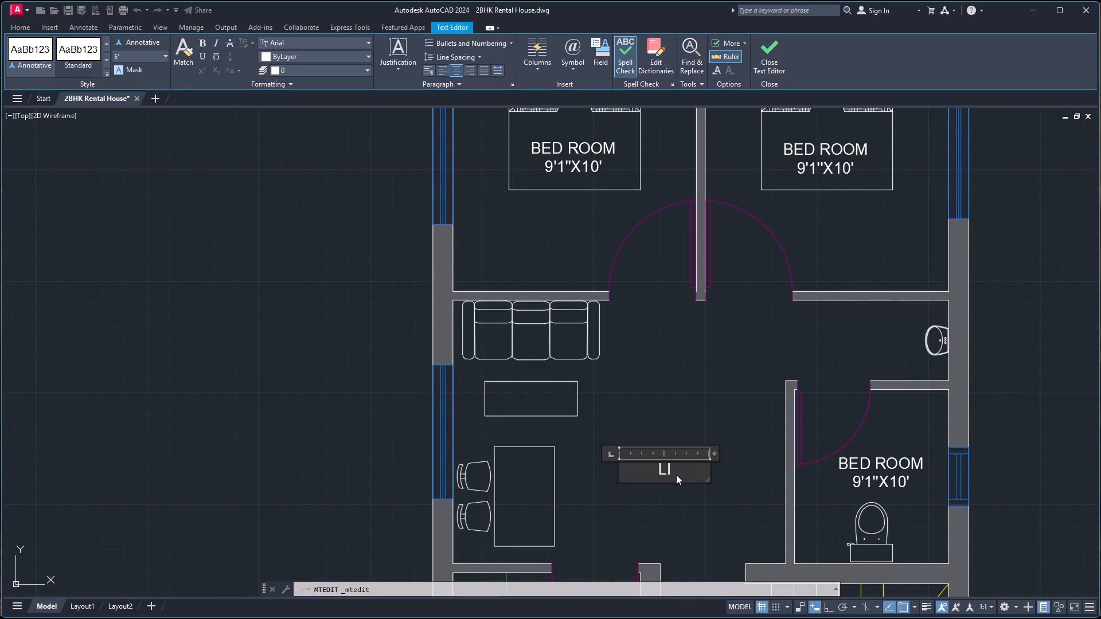
{"action": "type", "text": "VING"}
{"action": "key", "text": "space"}
{"action": "type", "text": "HALL"}
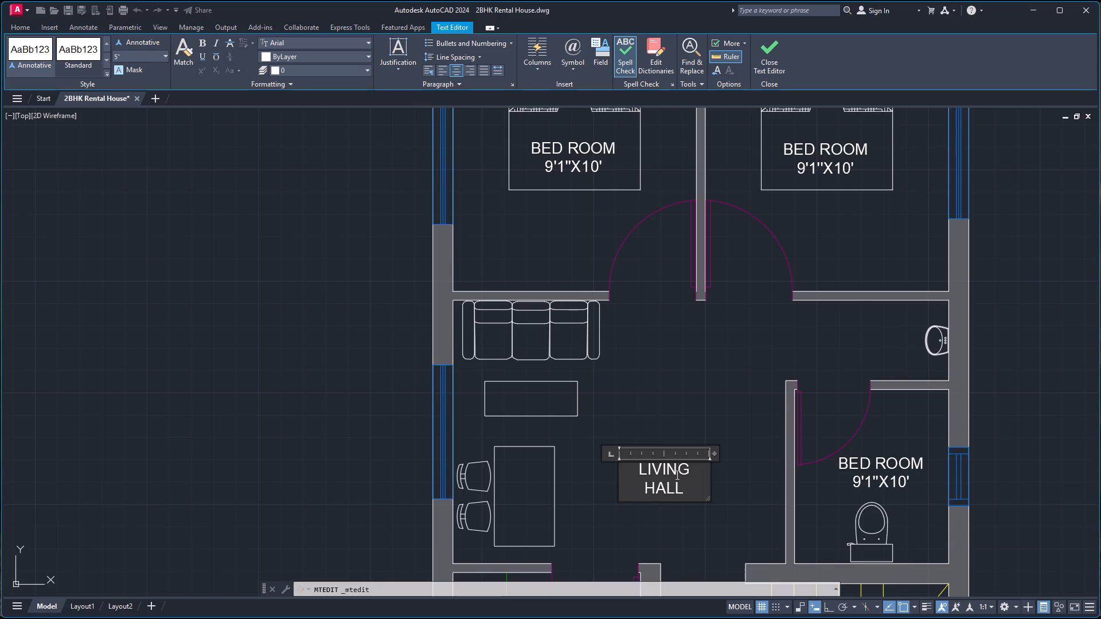
{"action": "key", "text": "space"}
{"action": "type", "text": "&"}
{"action": "key", "text": "space"}
{"action": "type", "text": "DINNING"}
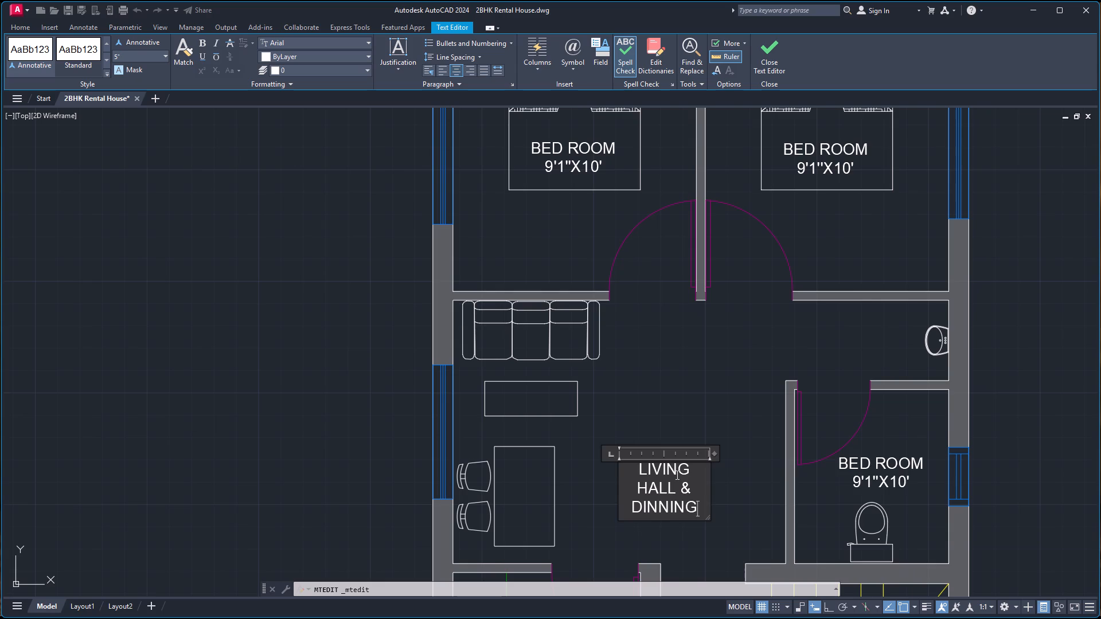
Add a line with the dimensions 12'-5''X9'-10'' under the living area's room name.
{"action": "key", "text": "Return"}
{"action": "type", "text": "12'-"}
{"action": "key", "text": "5"}
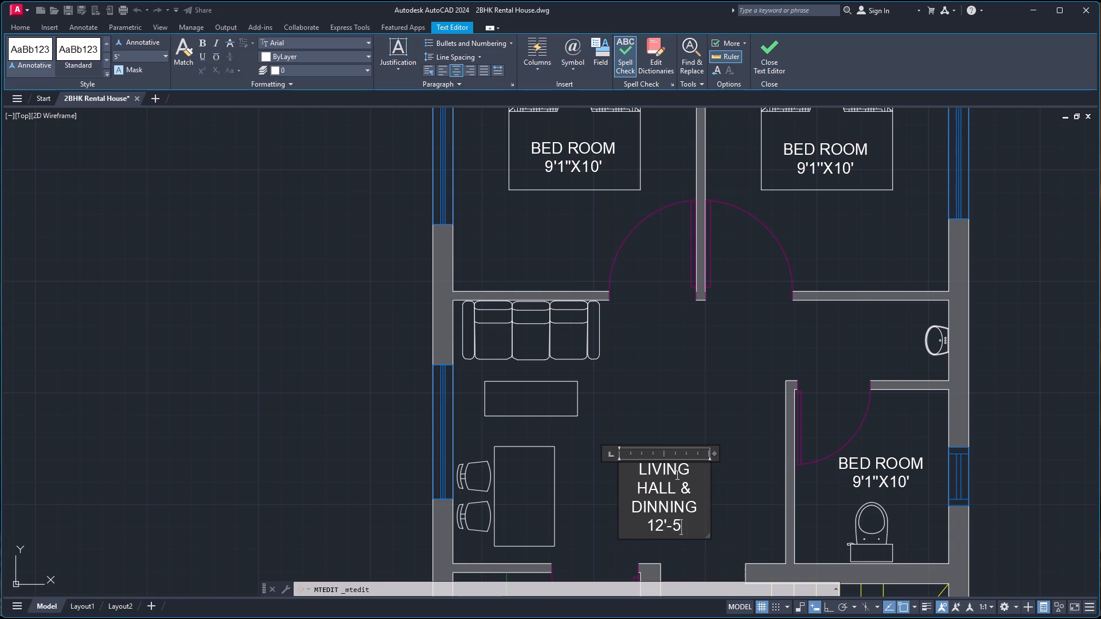
{"action": "type", "text": "''"}
{"action": "type", "text": "X"}
{"action": "key", "text": "space"}
{"action": "key", "text": "BackSpace"}
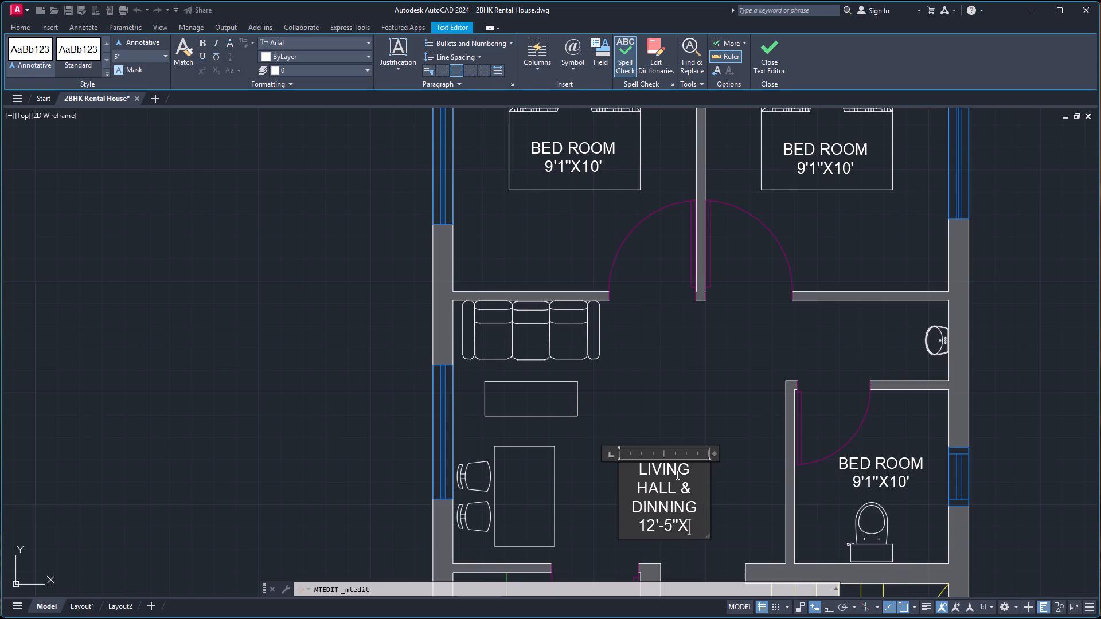
{"action": "type", "text": "9'-"}
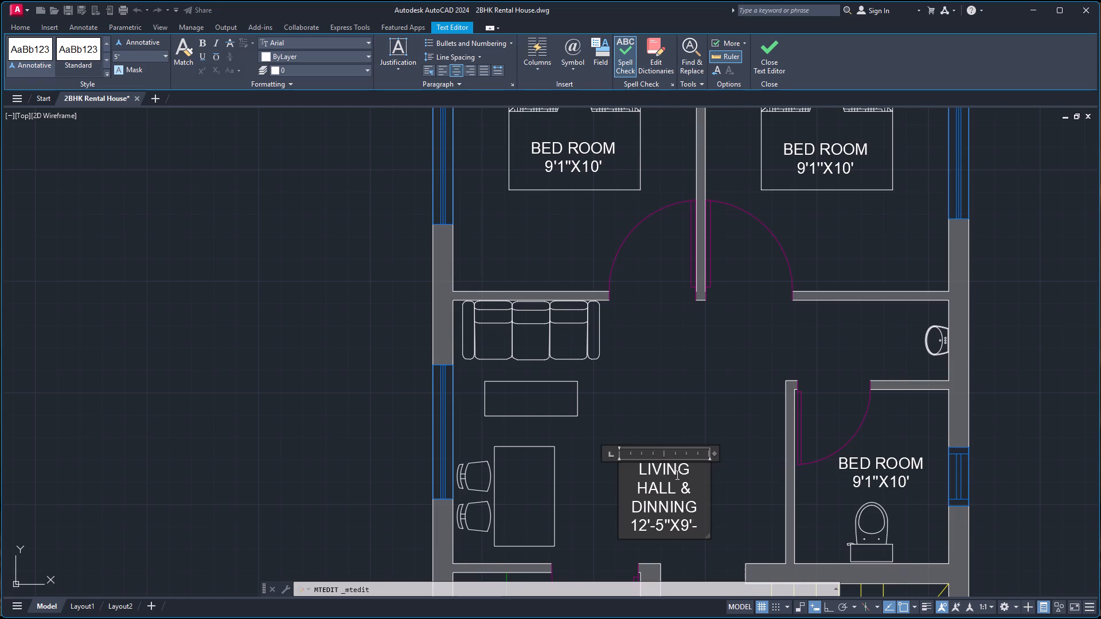
{"action": "type", "text": "19"}
{"action": "key", "text": "BackSpace"}
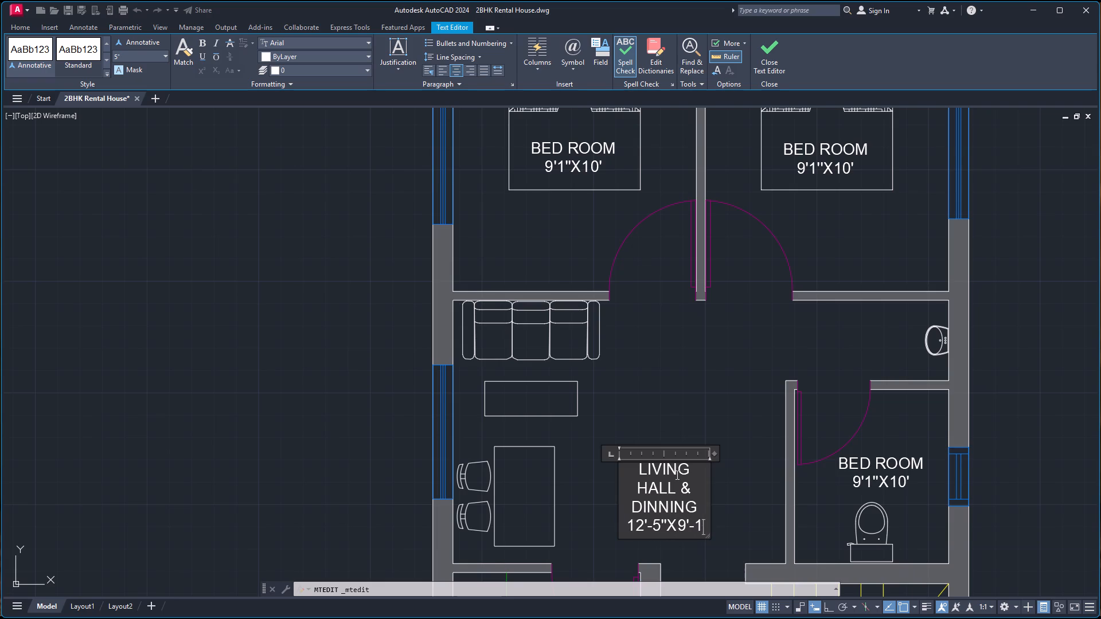
{"action": "type", "text": "0''"}
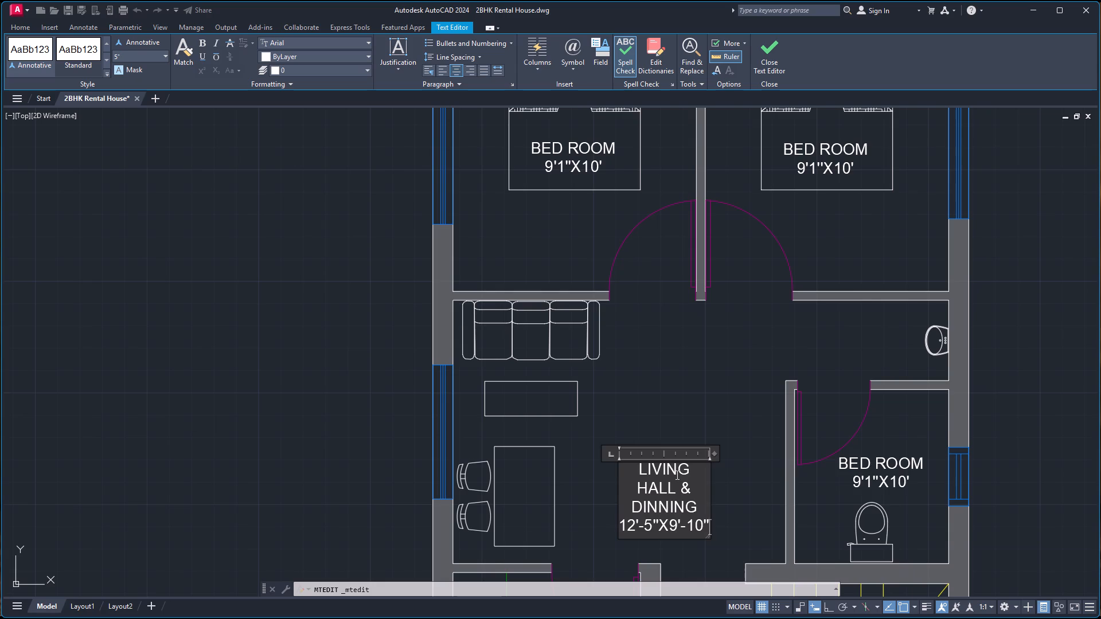
Widen the living area label's text box so LIVING HALL & DINNING fits on one line, and finish editing.
{"action": "left_click_drag", "start_coordinate": [708, 535], "coordinate": [731, 530]}
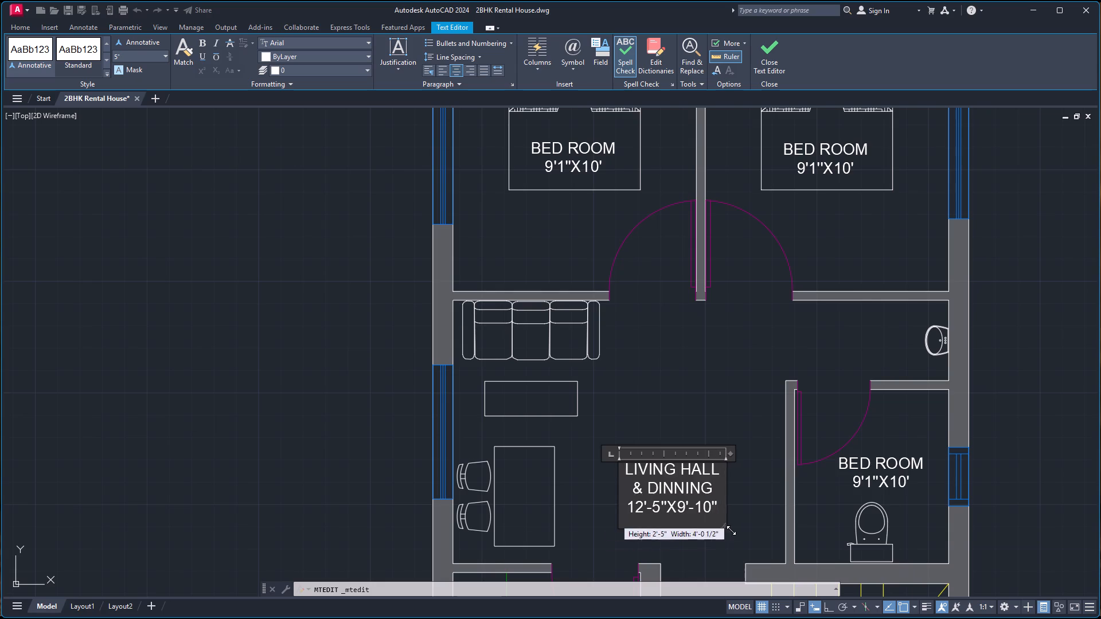
{"action": "left_click_drag", "start_coordinate": [731, 530], "coordinate": [783, 534]}
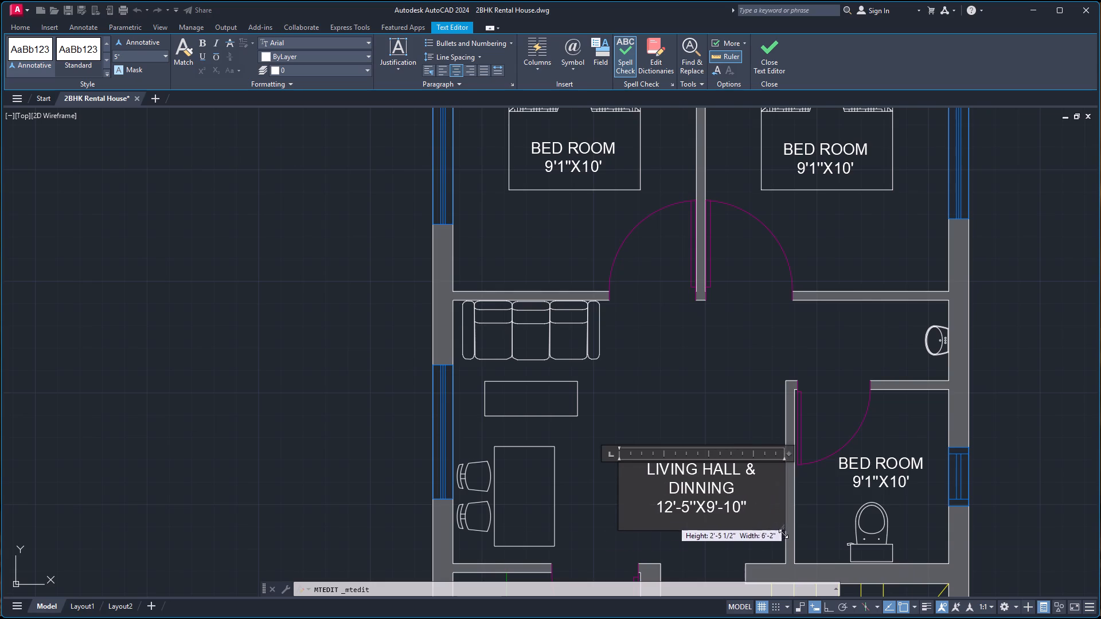
{"action": "left_click_drag", "start_coordinate": [783, 534], "coordinate": [801, 512]}
{"action": "left_click", "coordinate": [740, 538]}
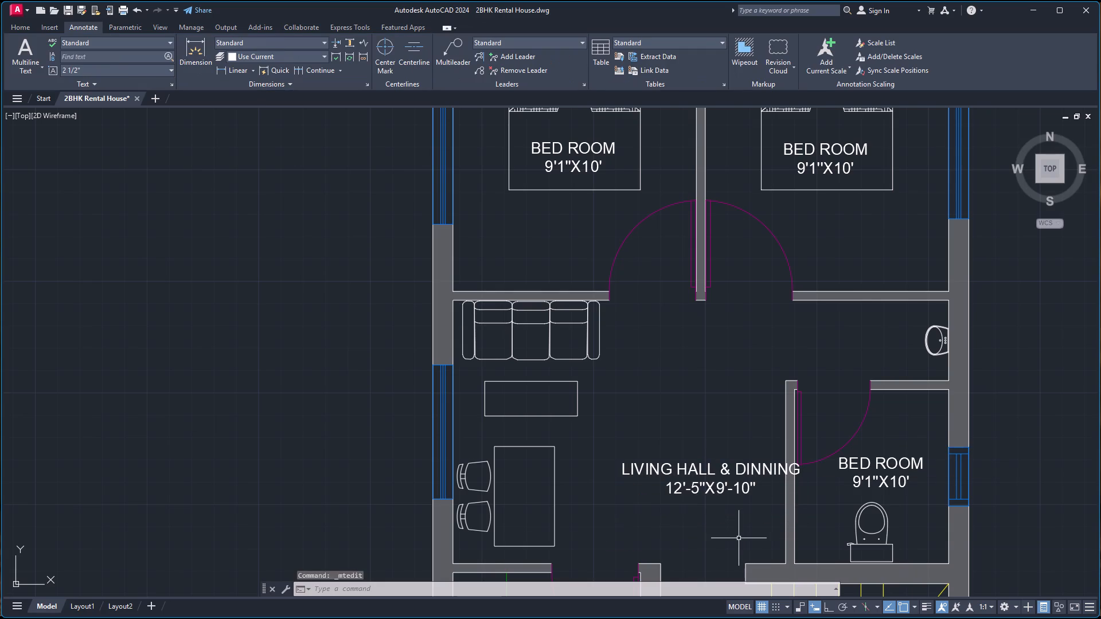
Move the LIVING HALL & DINNING label left, off the toilet wall and toward the dining table.
{"action": "left_click", "coordinate": [704, 471]}
{"action": "left_click", "coordinate": [720, 475]}
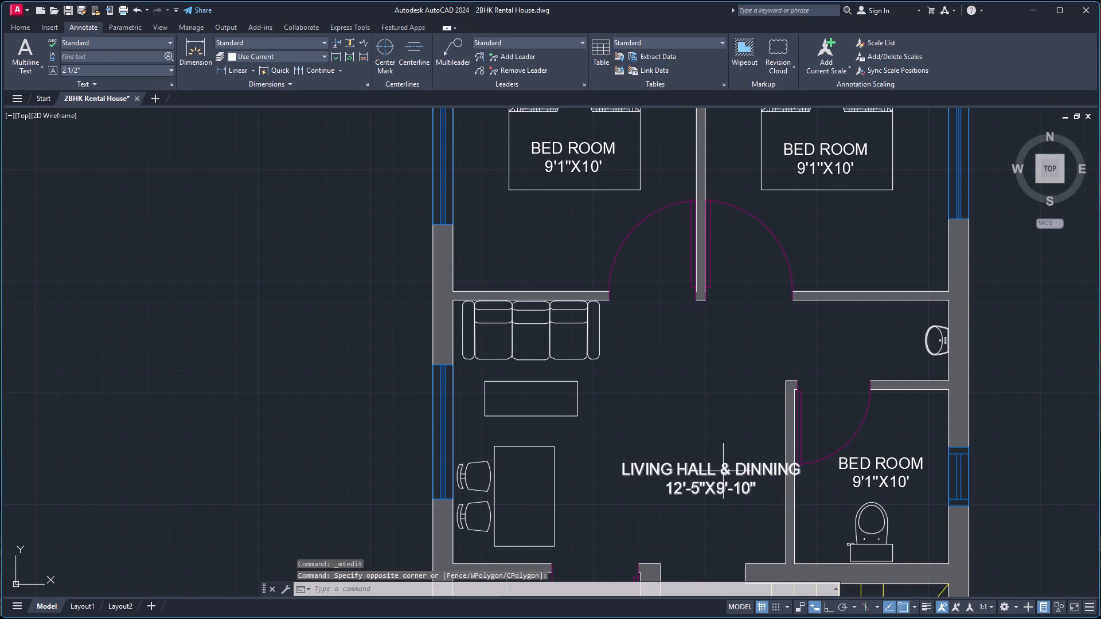
{"action": "left_click", "coordinate": [723, 471]}
{"action": "key", "text": "m"}
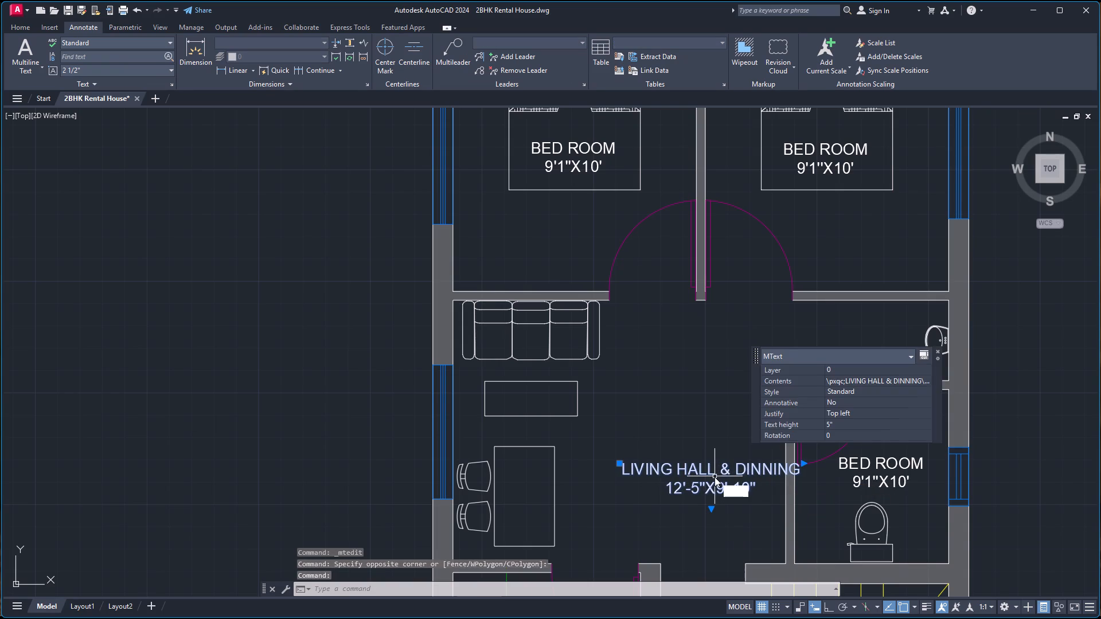
{"action": "key", "text": "Return"}
{"action": "left_click", "coordinate": [723, 468]}
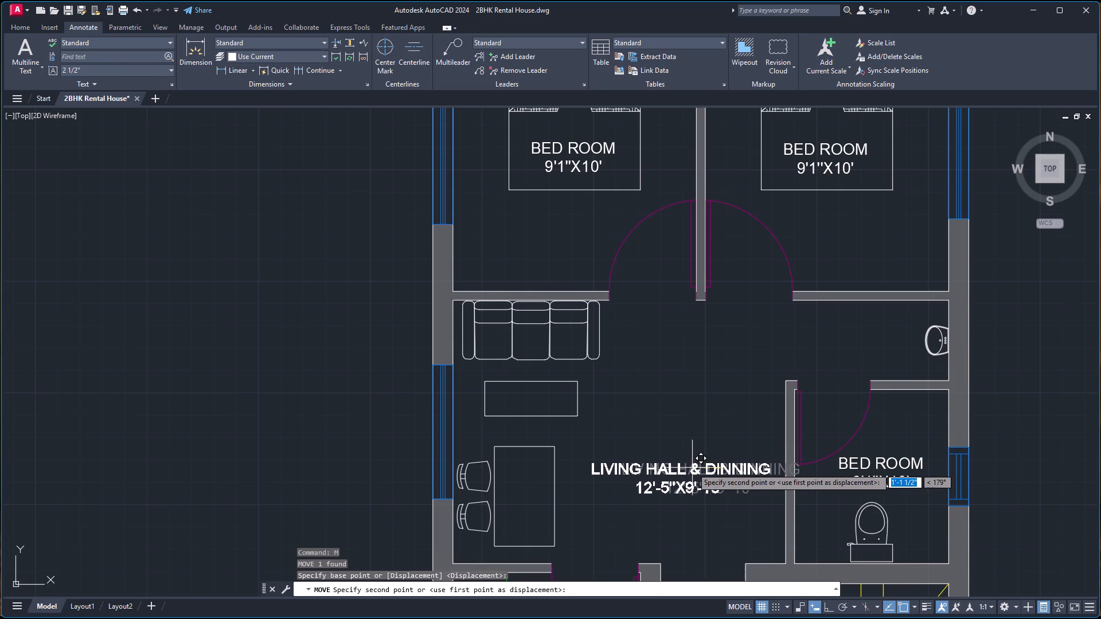
{"action": "left_click", "coordinate": [686, 467]}
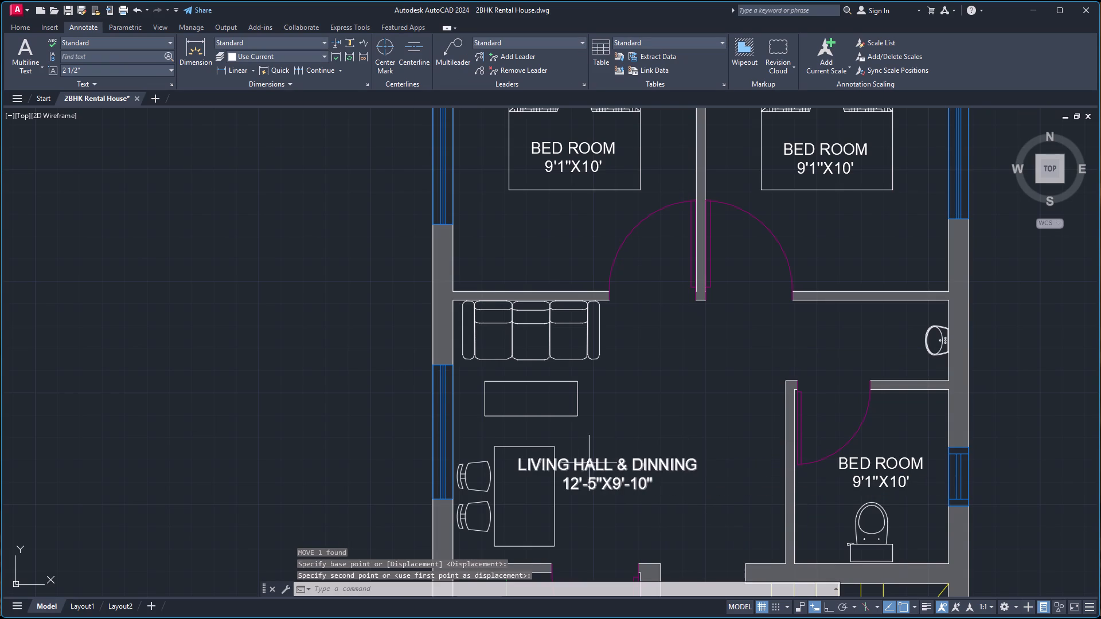
Move the LIVING HALL & DINNING label right and slightly down, clear of the dining table and into the open floor area.
{"action": "left_click", "coordinate": [596, 463]}
{"action": "key", "text": "m"}
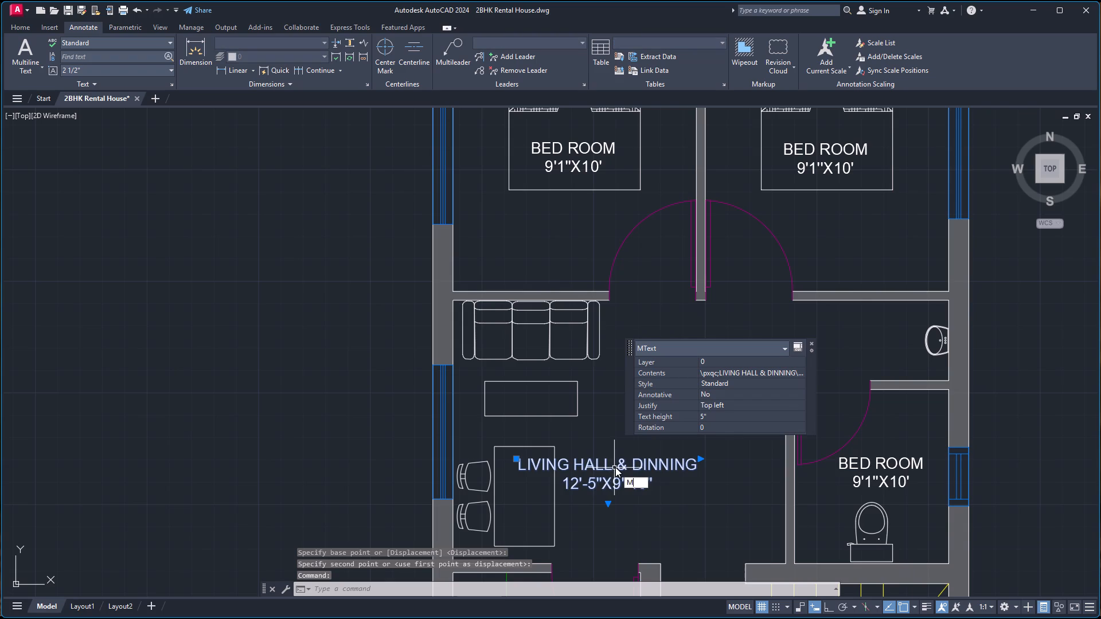
{"action": "key", "text": "Return"}
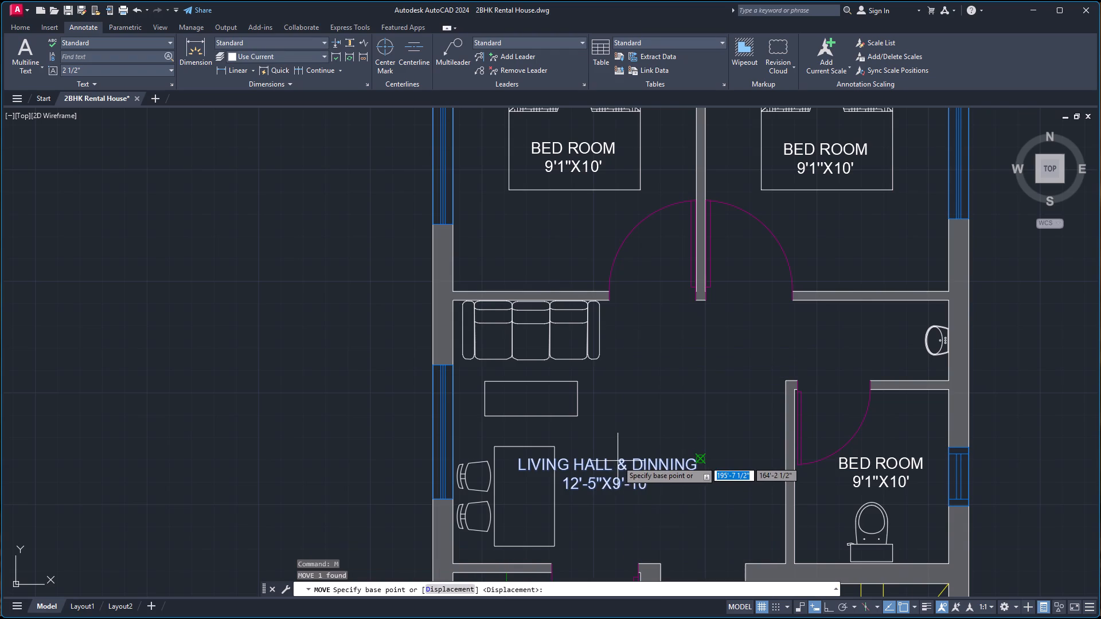
{"action": "left_click", "coordinate": [618, 460]}
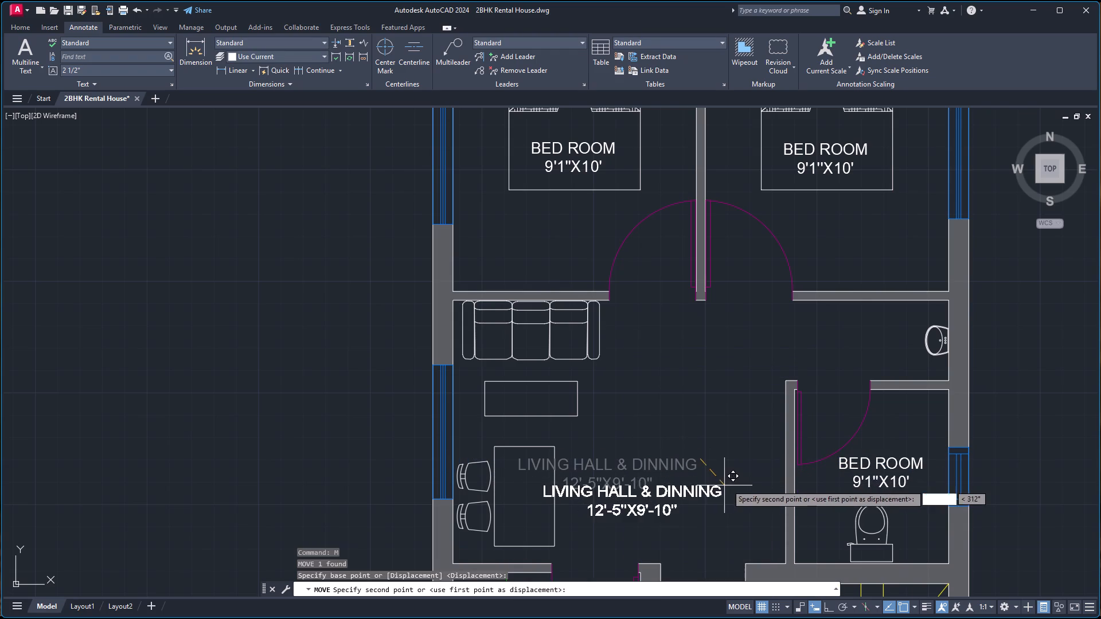
{"action": "left_click", "coordinate": [762, 469]}
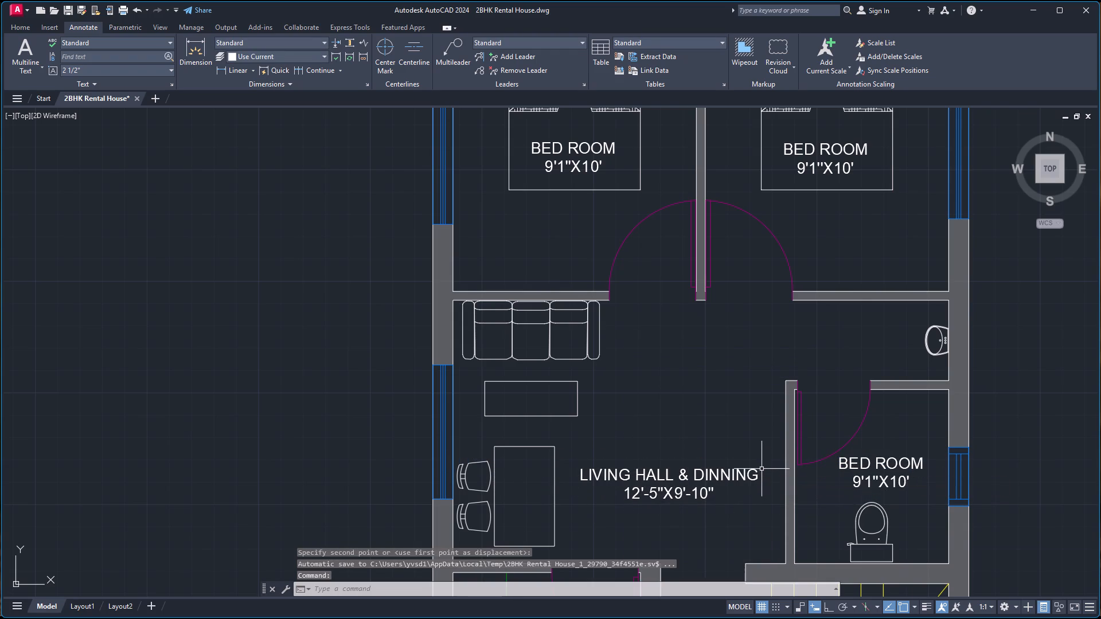
Replace all the text of the toilet's copied BED ROOM label with "C. T & B".
{"action": "scroll", "coordinate": [751, 439], "scroll_direction": "down", "scroll_amount": 3}
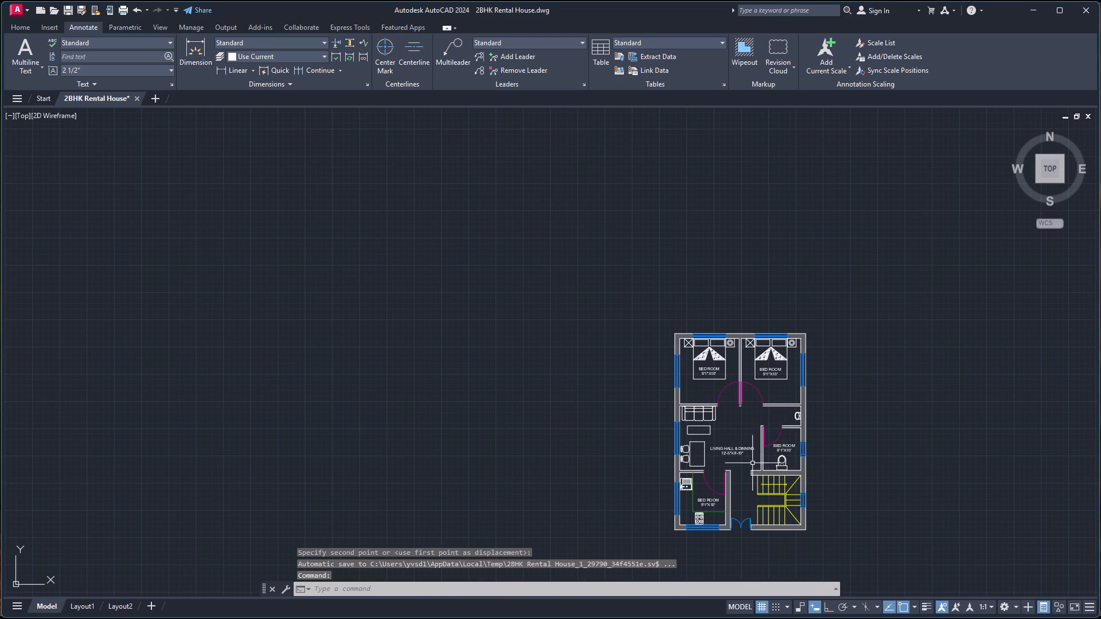
{"action": "scroll", "coordinate": [754, 463], "scroll_direction": "up", "scroll_amount": 4}
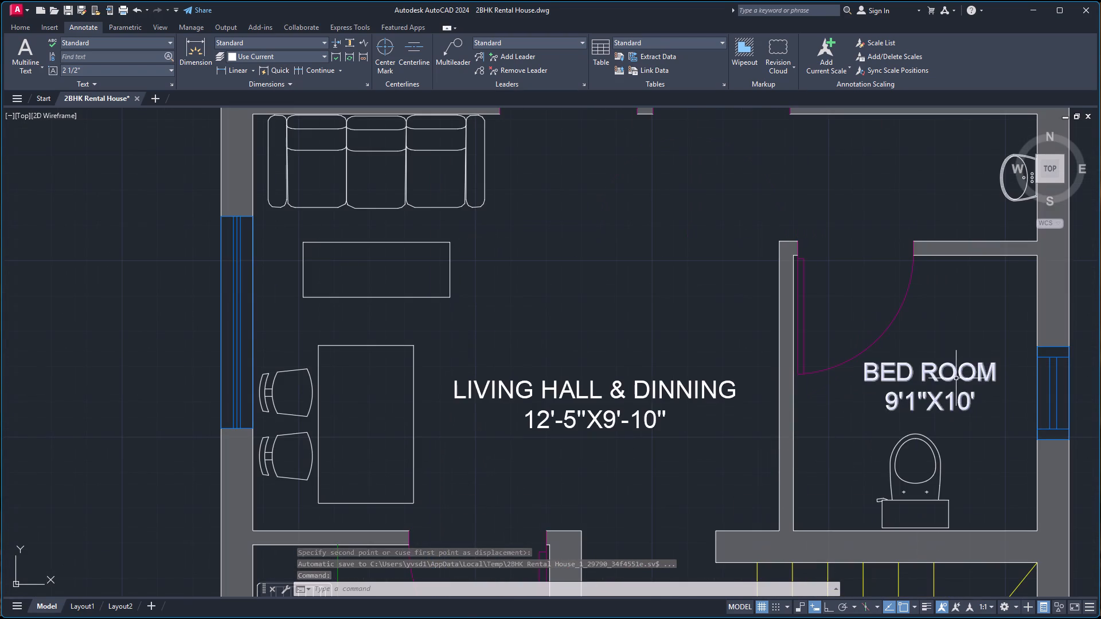
{"action": "double_click", "coordinate": [963, 370]}
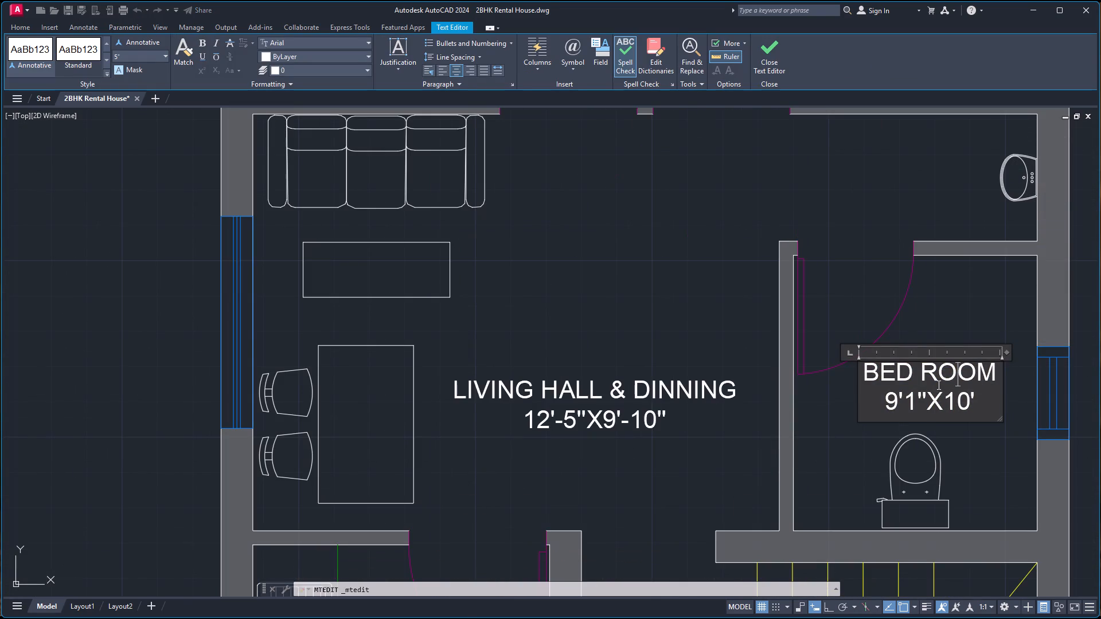
{"action": "key", "text": "ctrl+a"}
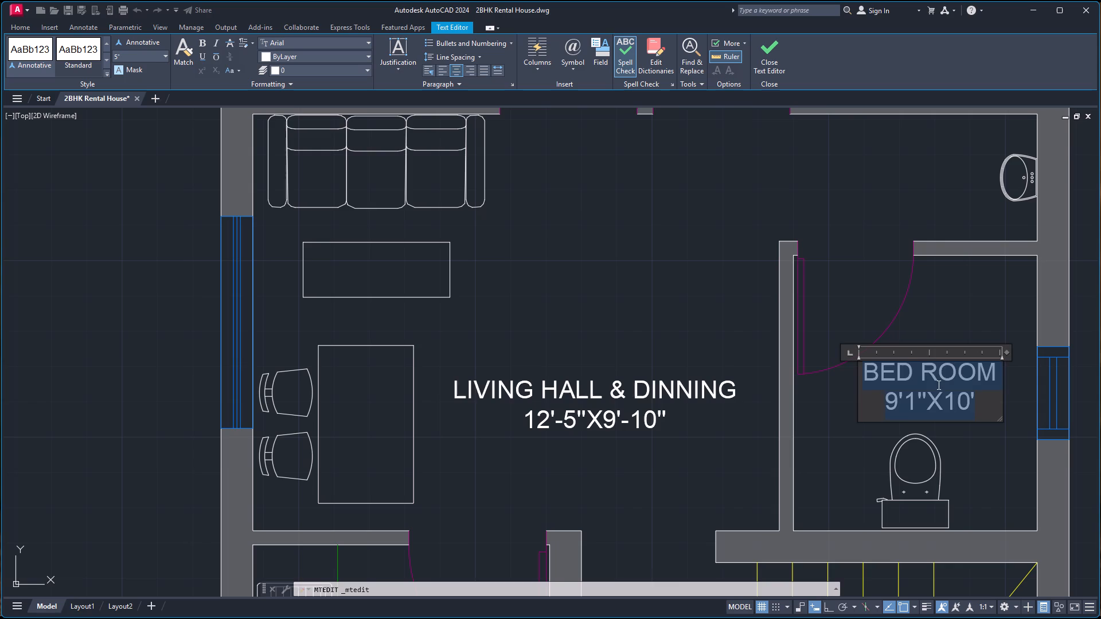
{"action": "key", "text": "c"}
{"action": "type", "text": "."}
{"action": "key", "text": "space"}
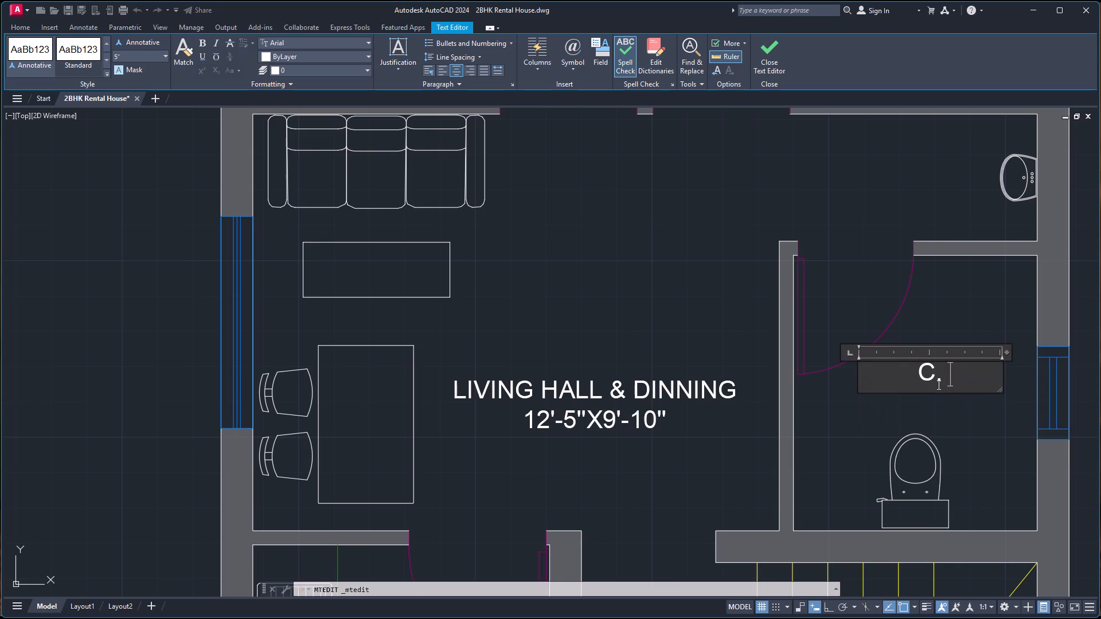
{"action": "type", "text": "T"}
{"action": "key", "text": "space"}
{"action": "type", "text": "&"}
{"action": "key", "text": "space"}
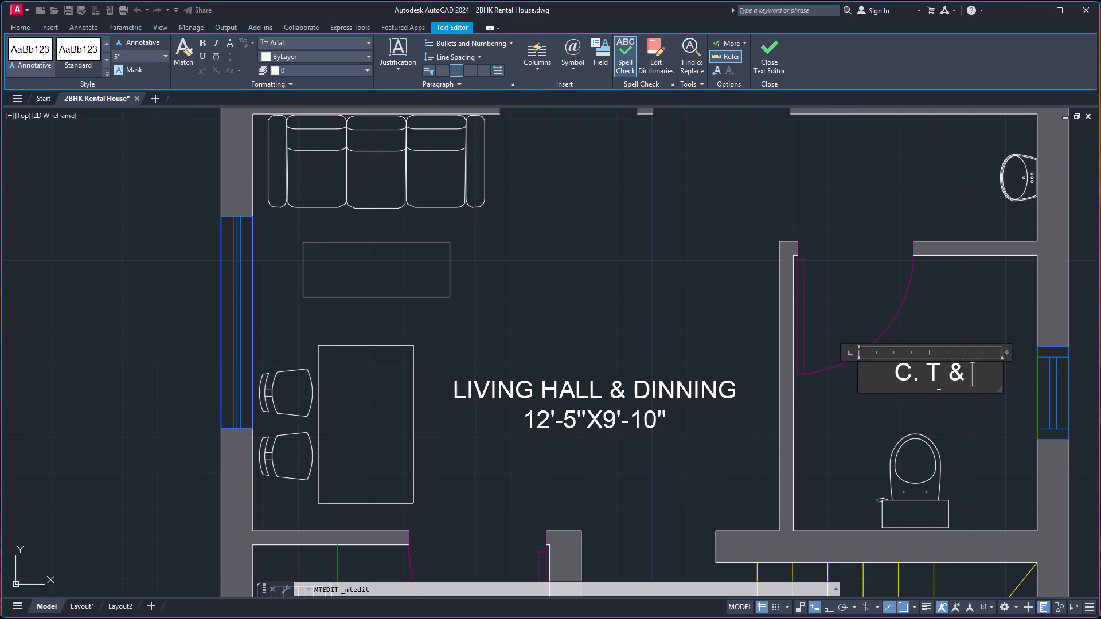
{"action": "key", "text": "shift+b"}
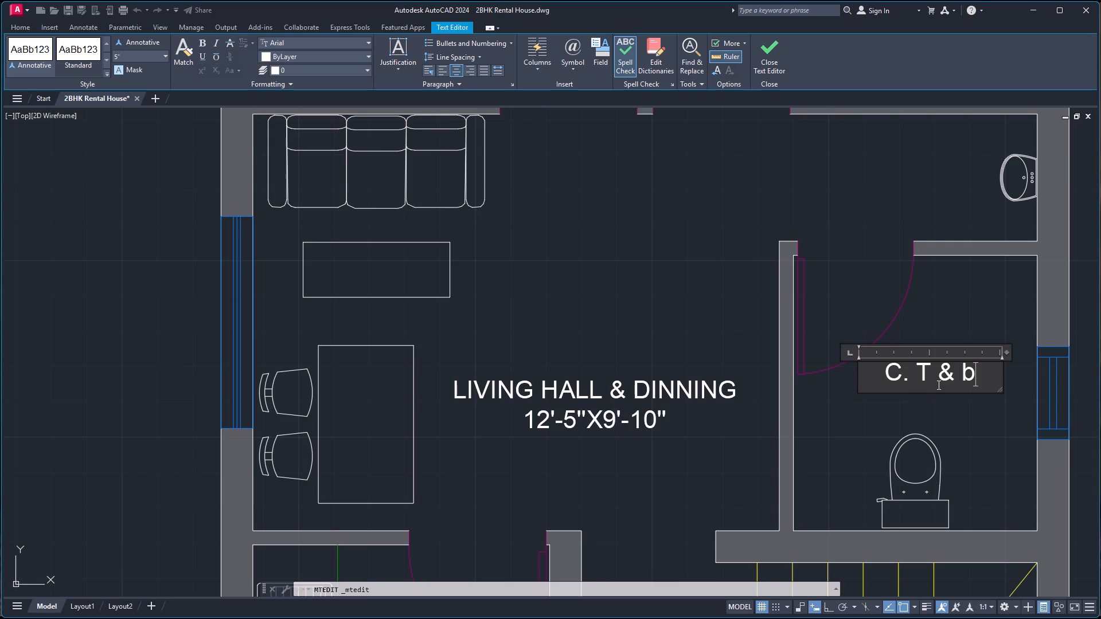
{"action": "key", "text": "BackSpace"}
{"action": "key", "text": "b"}
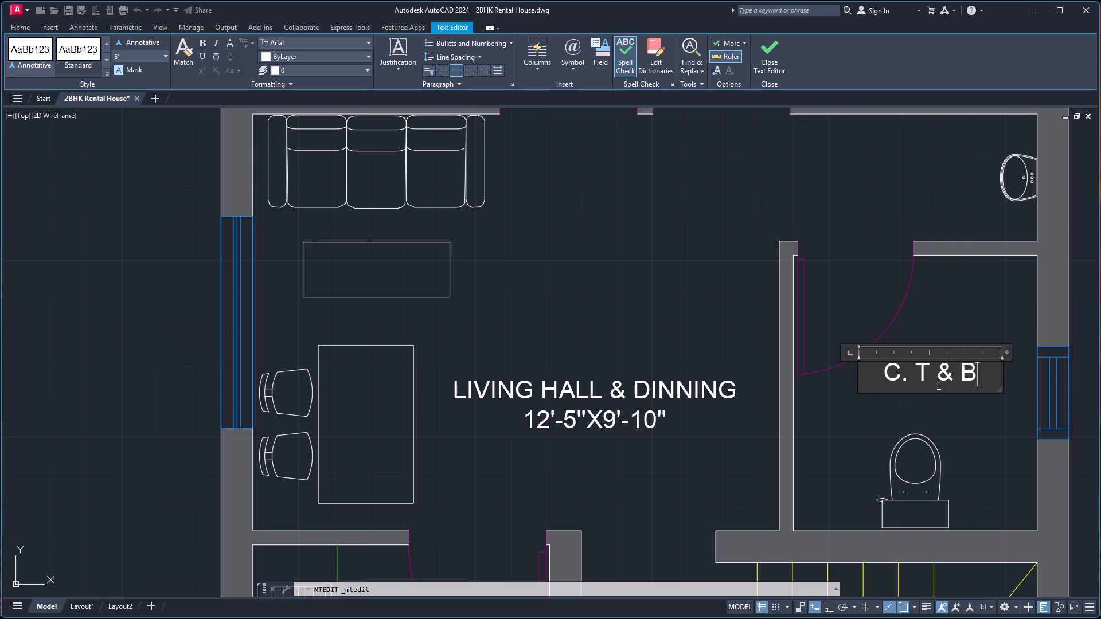
Add a line with the dimensions 5'-9''X6'6'' under the toilet's C. T & B name and finish editing.
{"action": "key", "text": "Return"}
{"action": "type", "text": "5'"}
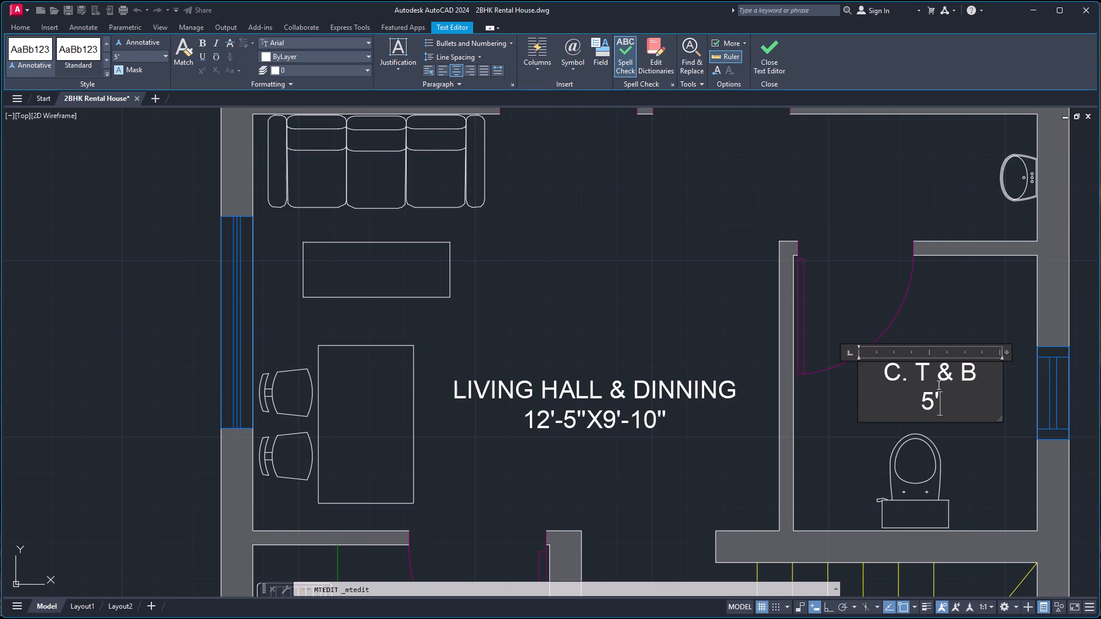
{"action": "key", "text": "minus"}
{"action": "key", "text": "9"}
{"action": "type", "text": "''"}
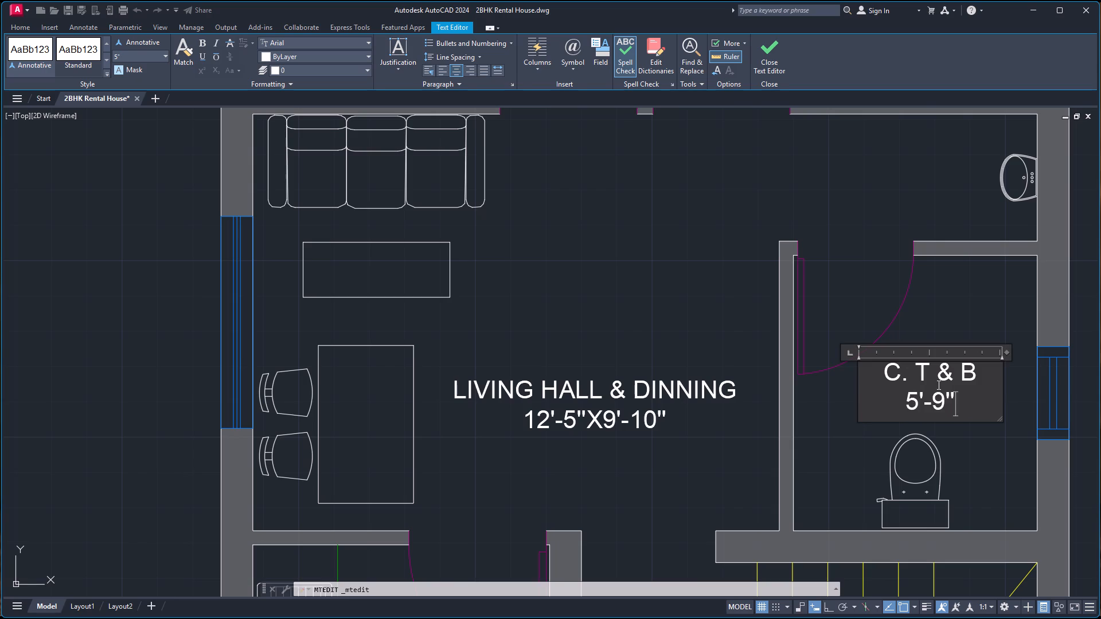
{"action": "key", "text": "x"}
{"action": "key", "text": "6"}
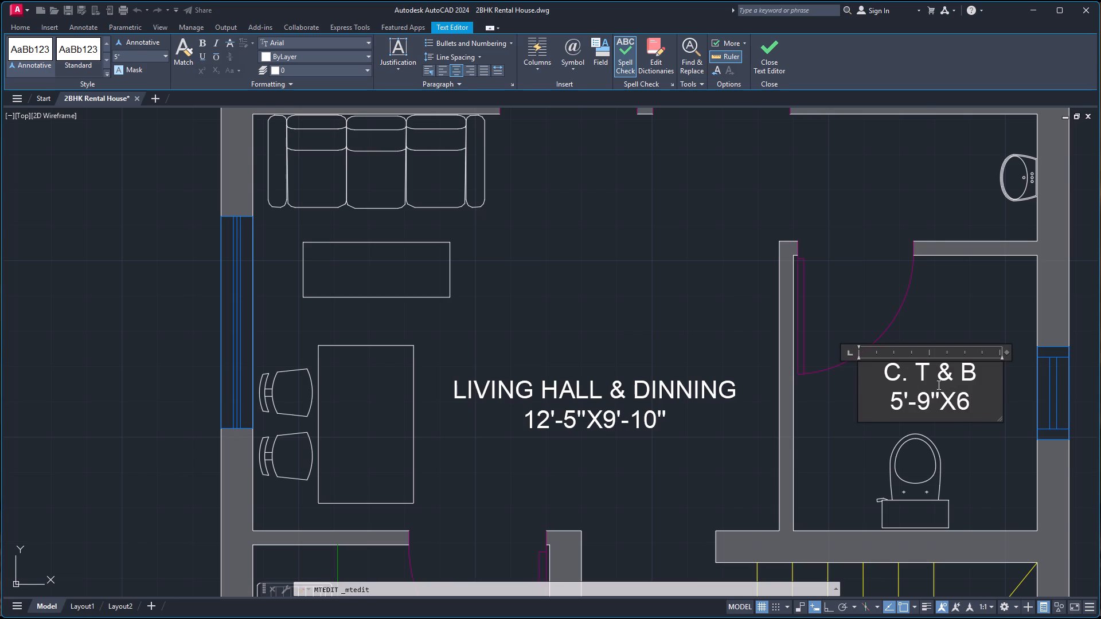
{"action": "key", "text": "apostrophe"}
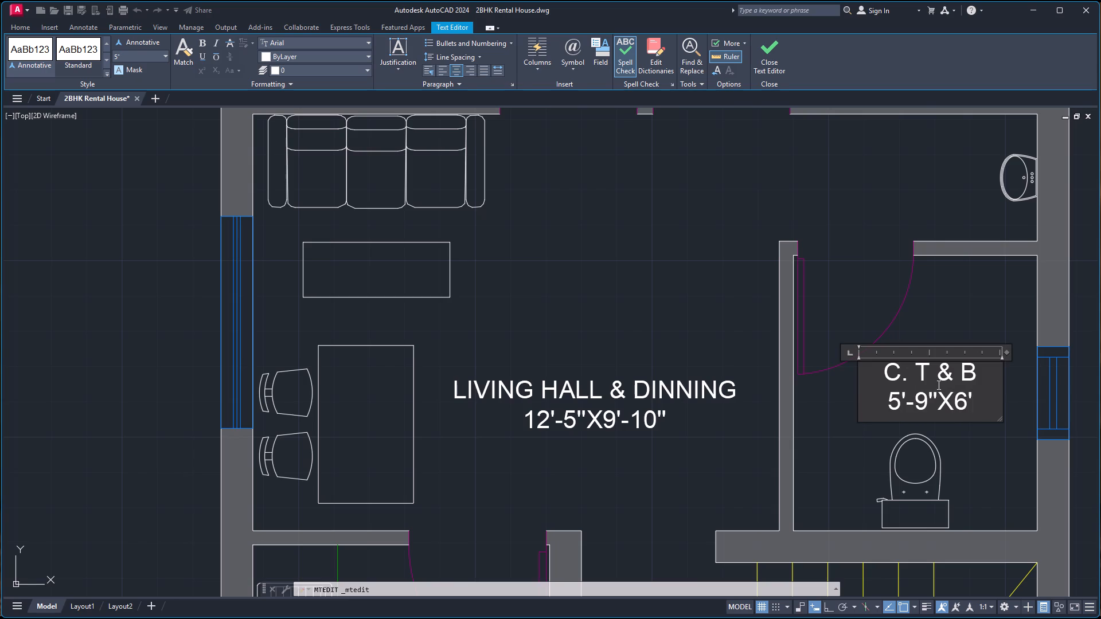
{"action": "type", "text": "66"}
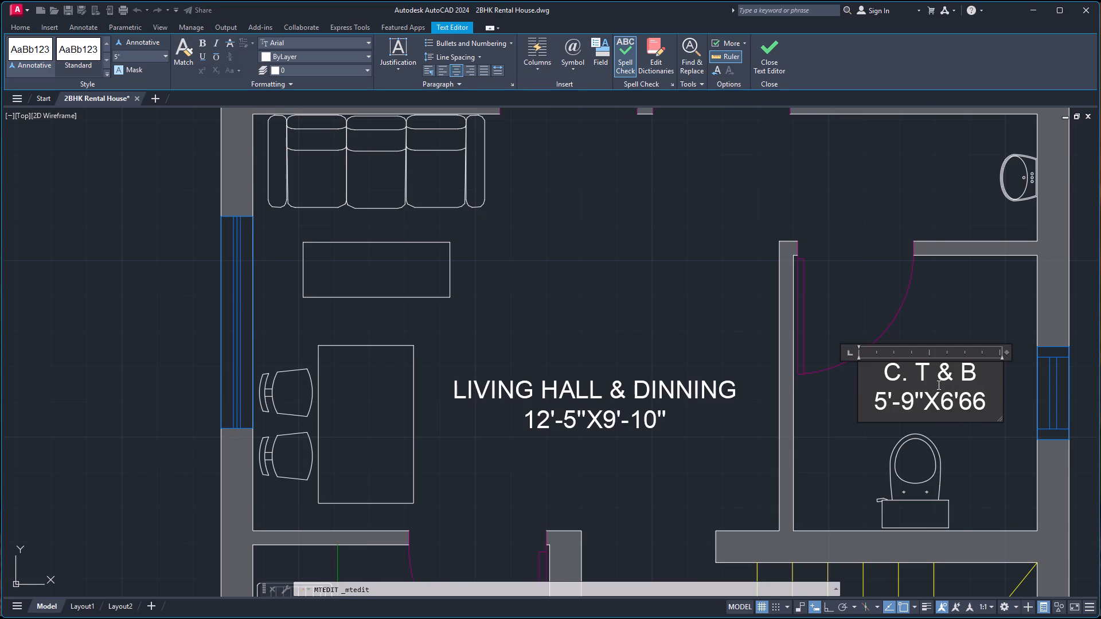
{"action": "key", "text": "BackSpace"}
{"action": "type", "text": "''"}
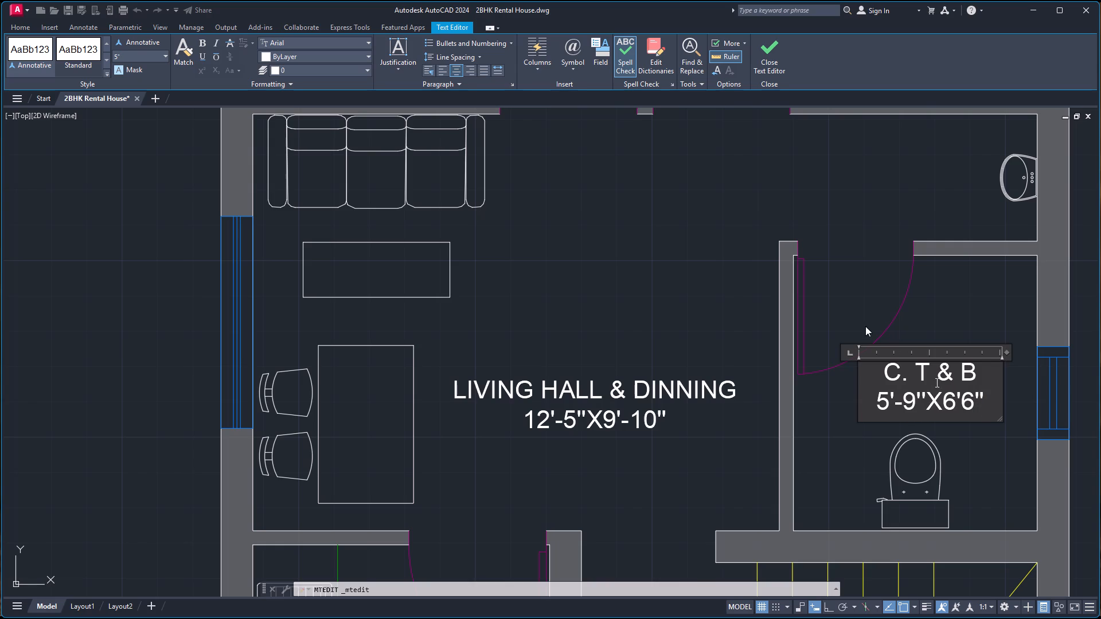
{"action": "left_click", "coordinate": [1008, 458]}
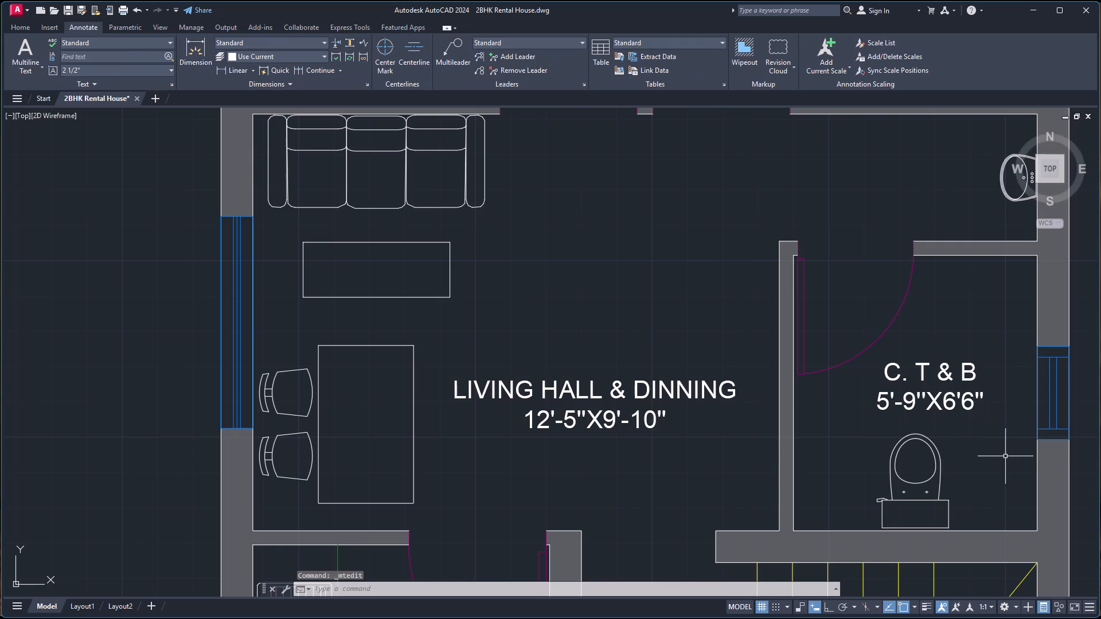
Replace the kitchen's copied BED ROOM label with "KITCHEN" and a second line 7'X8', and finish editing.
{"action": "scroll", "coordinate": [977, 441], "scroll_direction": "down", "scroll_amount": 3}
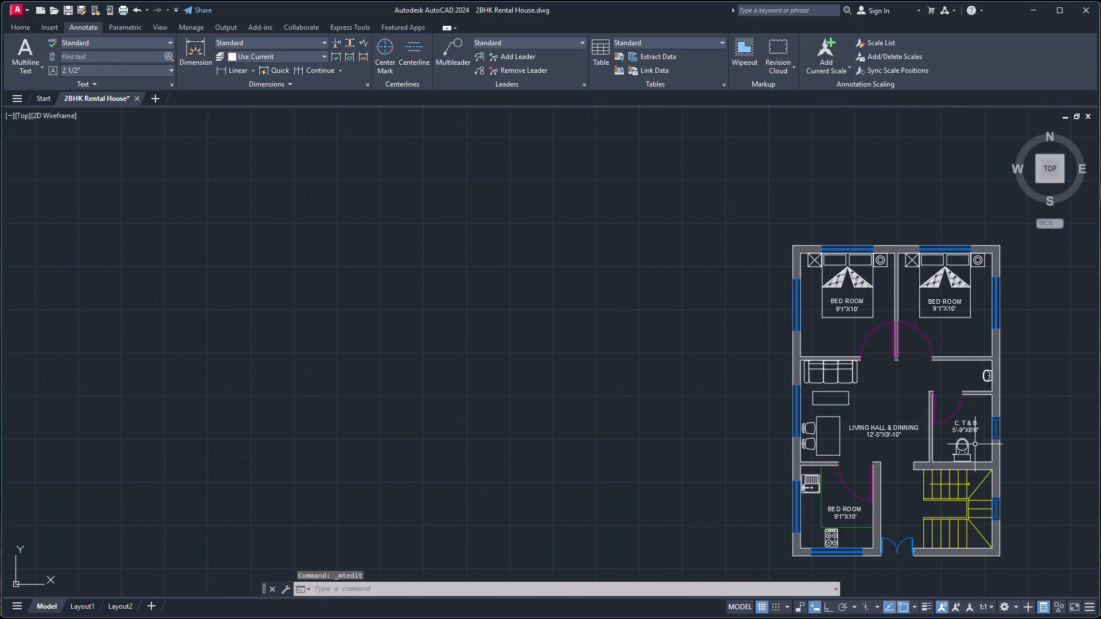
{"action": "scroll", "coordinate": [830, 522], "scroll_direction": "up", "scroll_amount": 3}
{"action": "double_click", "coordinate": [850, 471]}
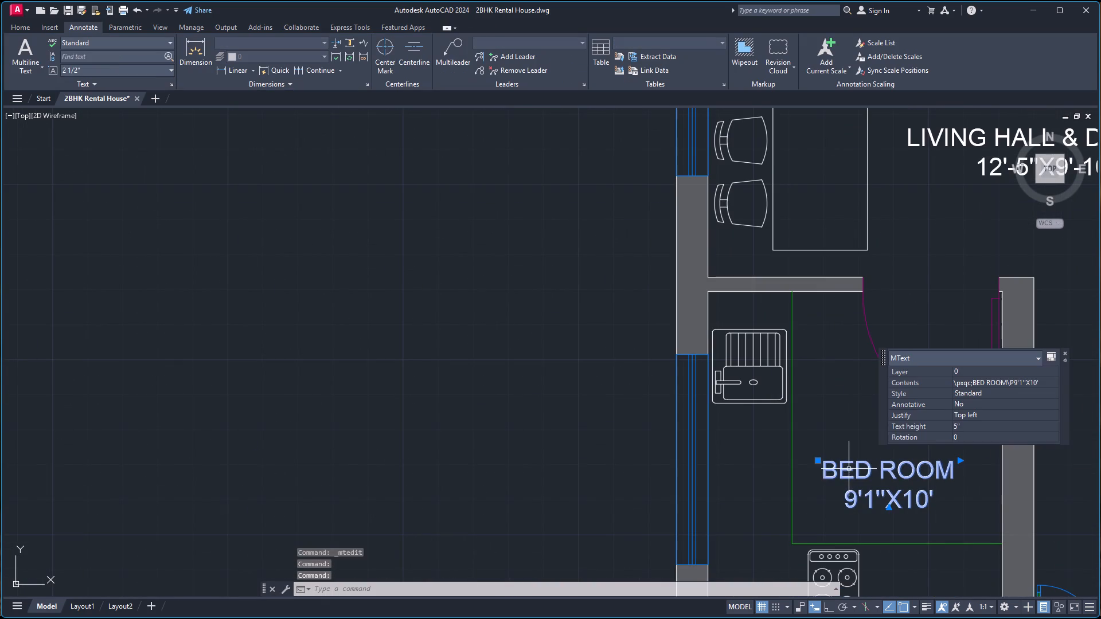
{"action": "double_click", "coordinate": [848, 469]}
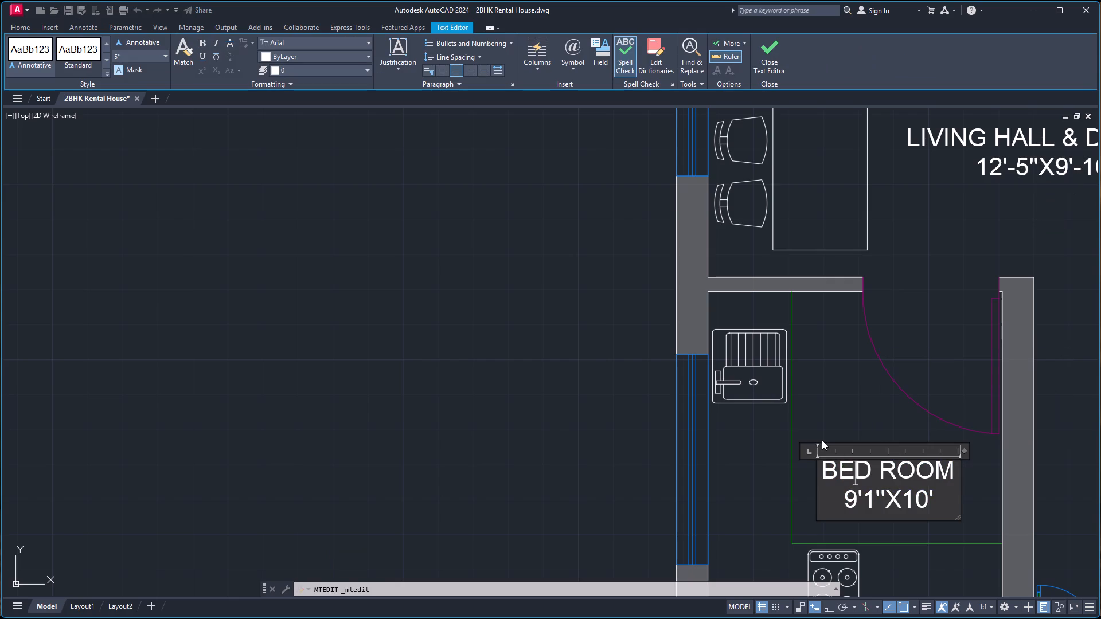
{"action": "key", "text": "ctrl+a"}
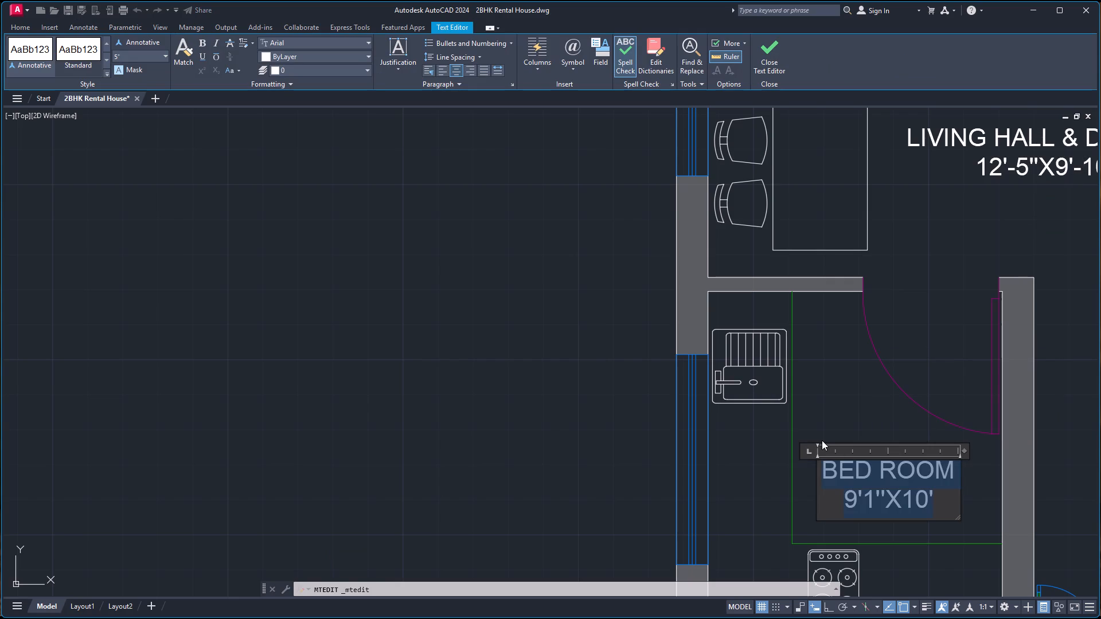
{"action": "type", "text": "KITCHEN"}
{"action": "key", "text": "Return"}
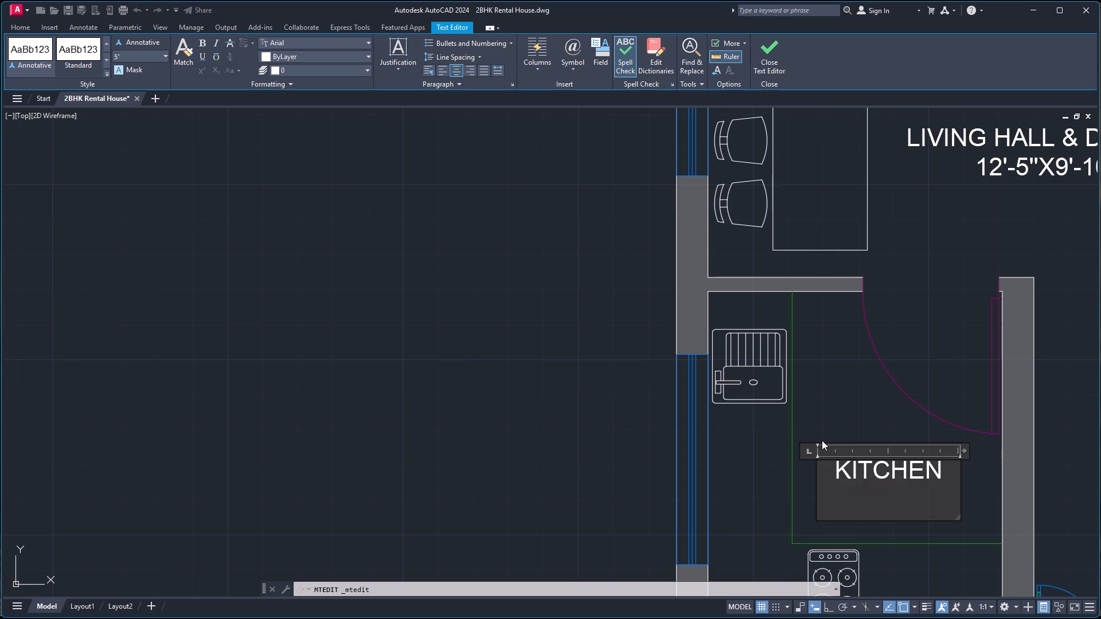
{"action": "type", "text": "7'"}
{"action": "type", "text": "X8'"}
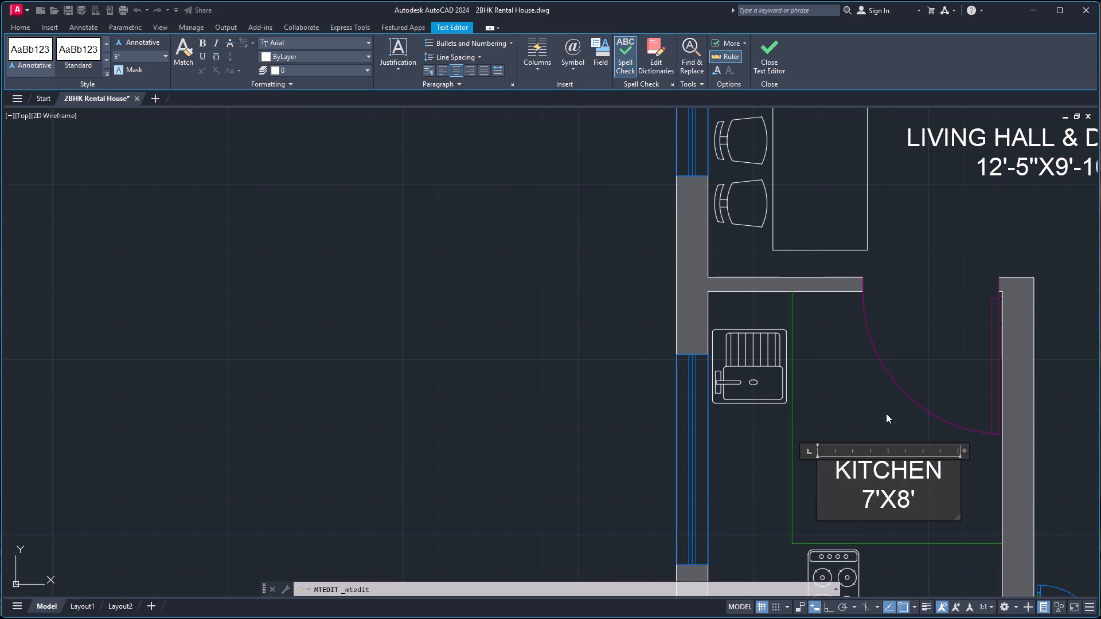
{"action": "left_click", "coordinate": [878, 404]}
Add single-line text "UP" with a 4'' height and 0 rotation at the start of the staircase's direction arrow.
{"action": "scroll", "coordinate": [975, 453], "scroll_direction": "down", "scroll_amount": 5}
{"action": "scroll", "coordinate": [1010, 452], "scroll_direction": "up", "scroll_amount": 3}
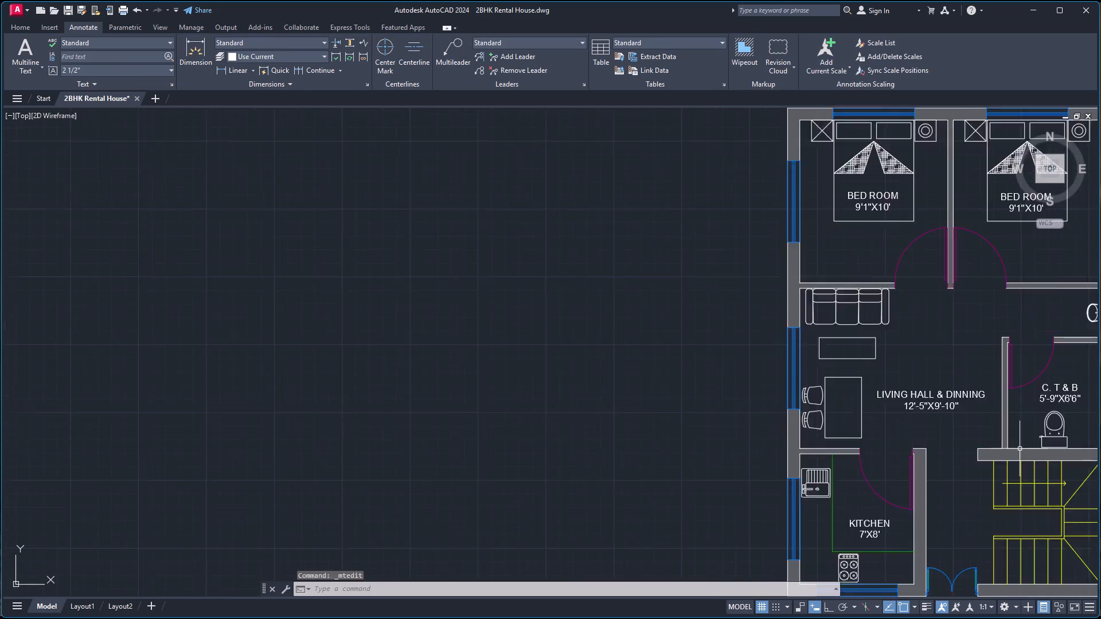
{"action": "scroll", "coordinate": [1027, 450], "scroll_direction": "up", "scroll_amount": 1}
{"action": "scroll", "coordinate": [998, 518], "scroll_direction": "down", "scroll_amount": 3}
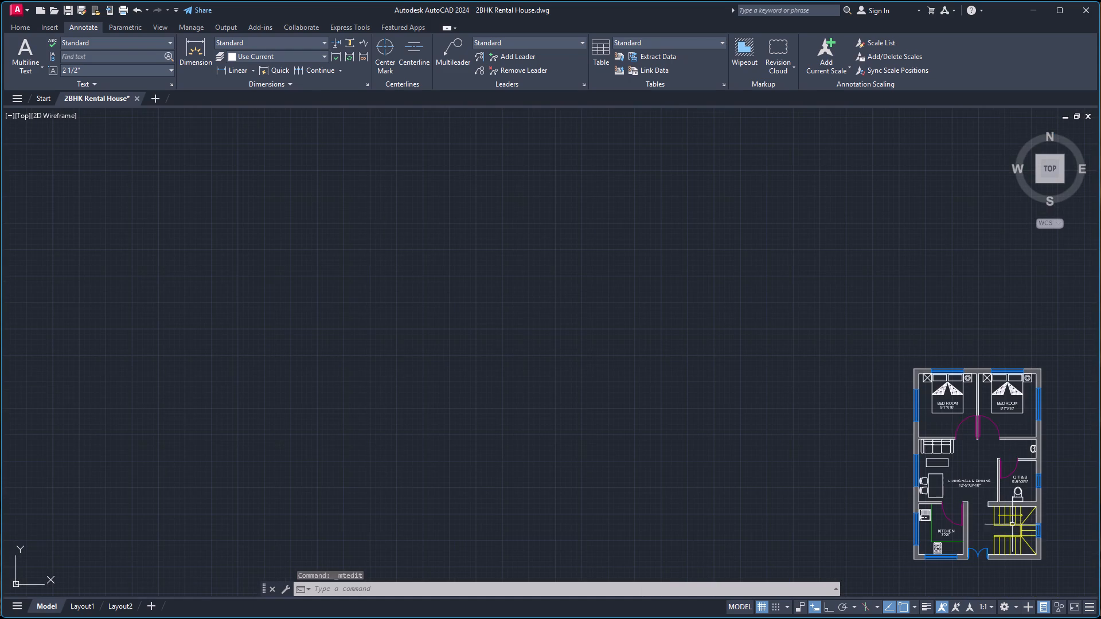
{"action": "scroll", "coordinate": [1021, 529], "scroll_direction": "up", "scroll_amount": 2}
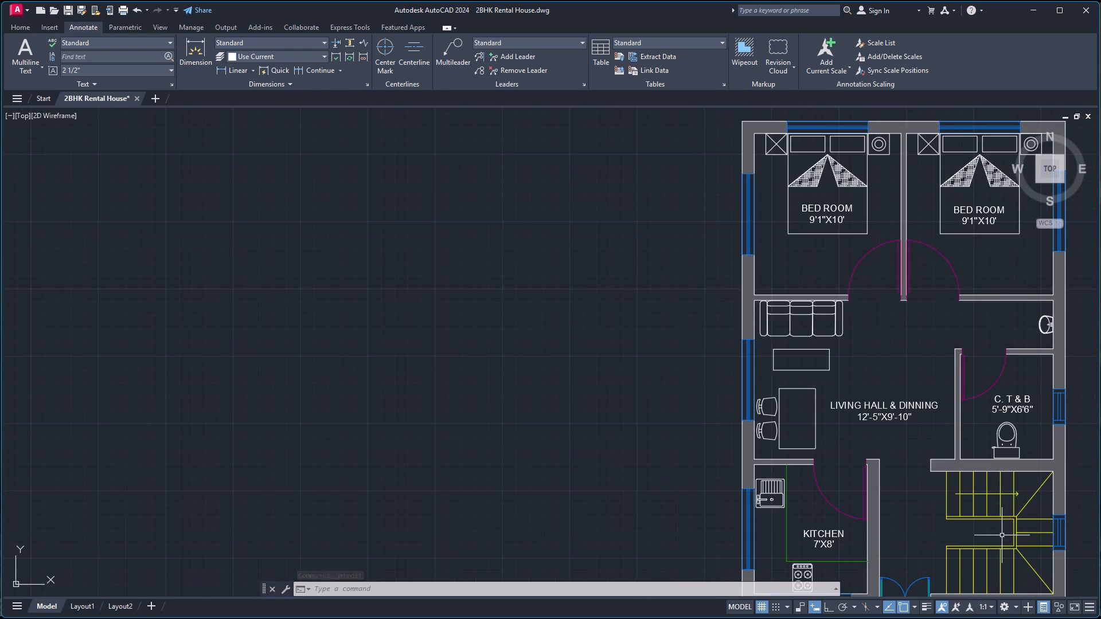
{"action": "left_click", "coordinate": [29, 69]}
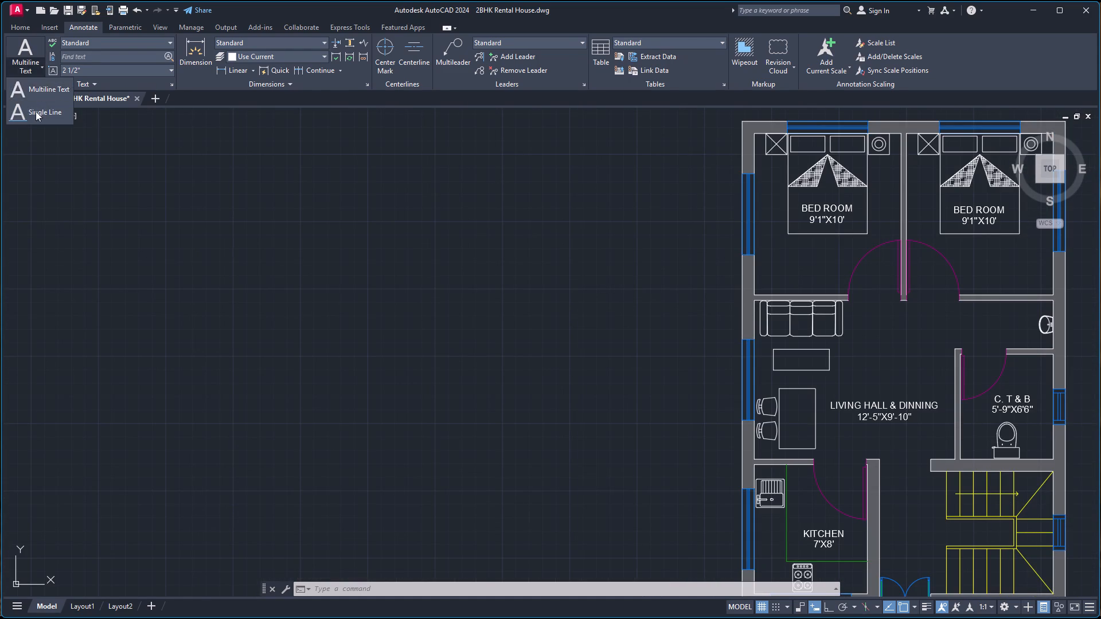
{"action": "left_click", "coordinate": [36, 115]}
{"action": "scroll", "coordinate": [968, 490], "scroll_direction": "up", "scroll_amount": 2}
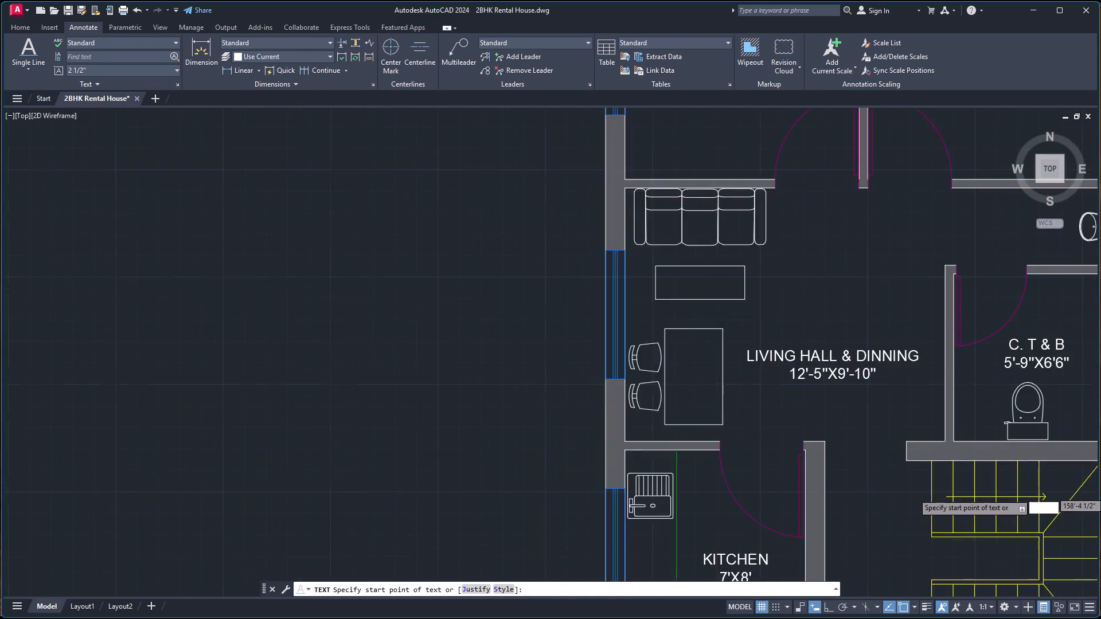
{"action": "scroll", "coordinate": [966, 494], "scroll_direction": "up", "scroll_amount": 1}
{"action": "left_click", "coordinate": [904, 486]}
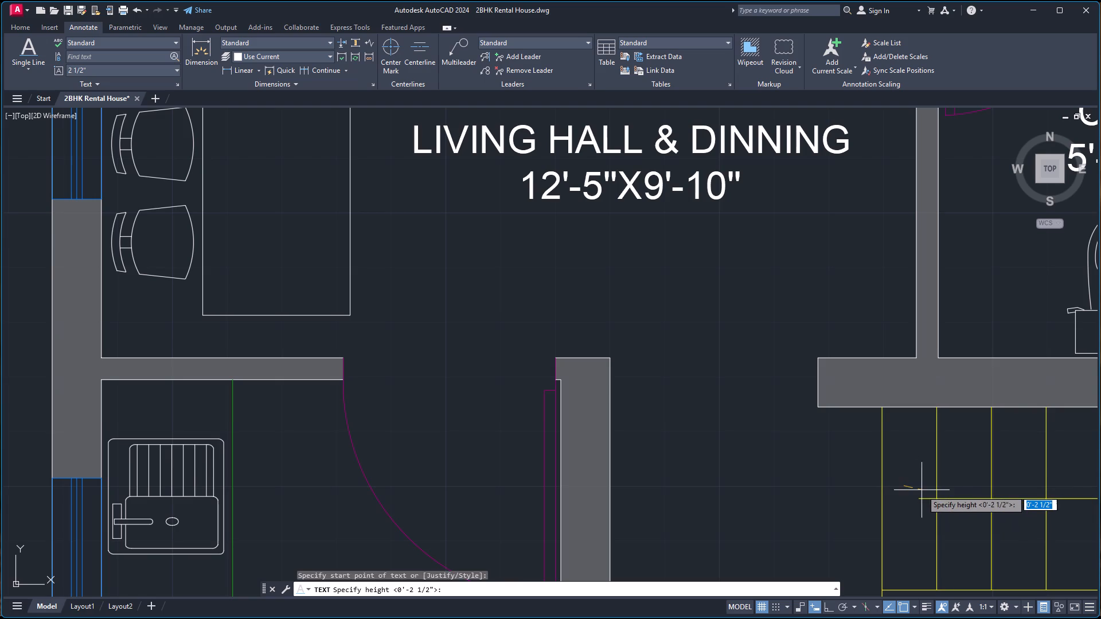
{"action": "key", "text": "F8"}
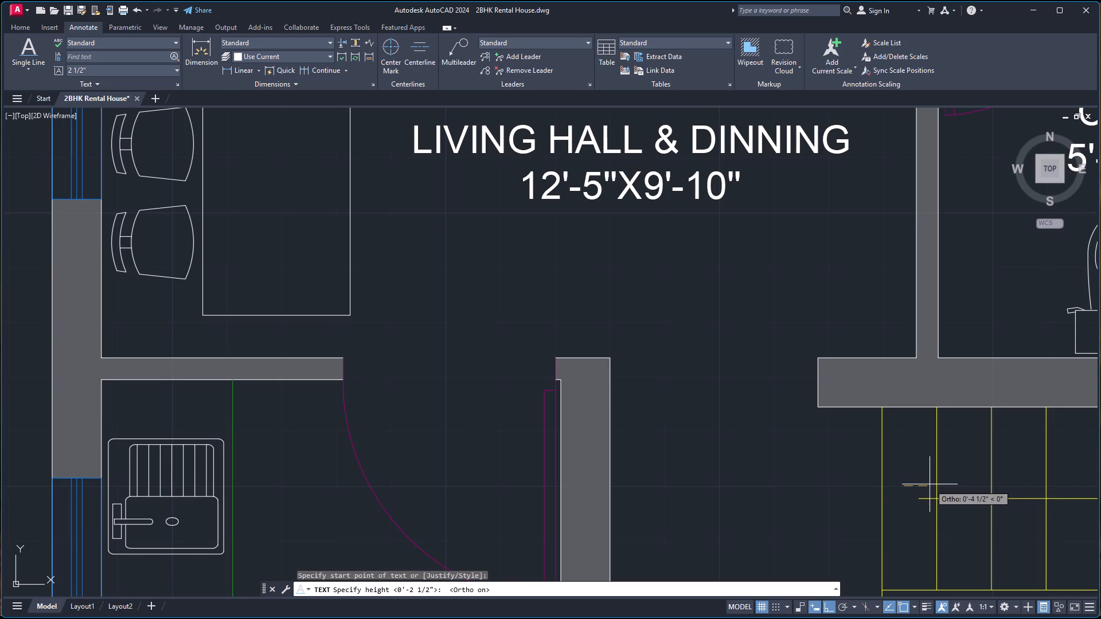
{"action": "left_click", "coordinate": [924, 484]}
{"action": "key", "text": "Return"}
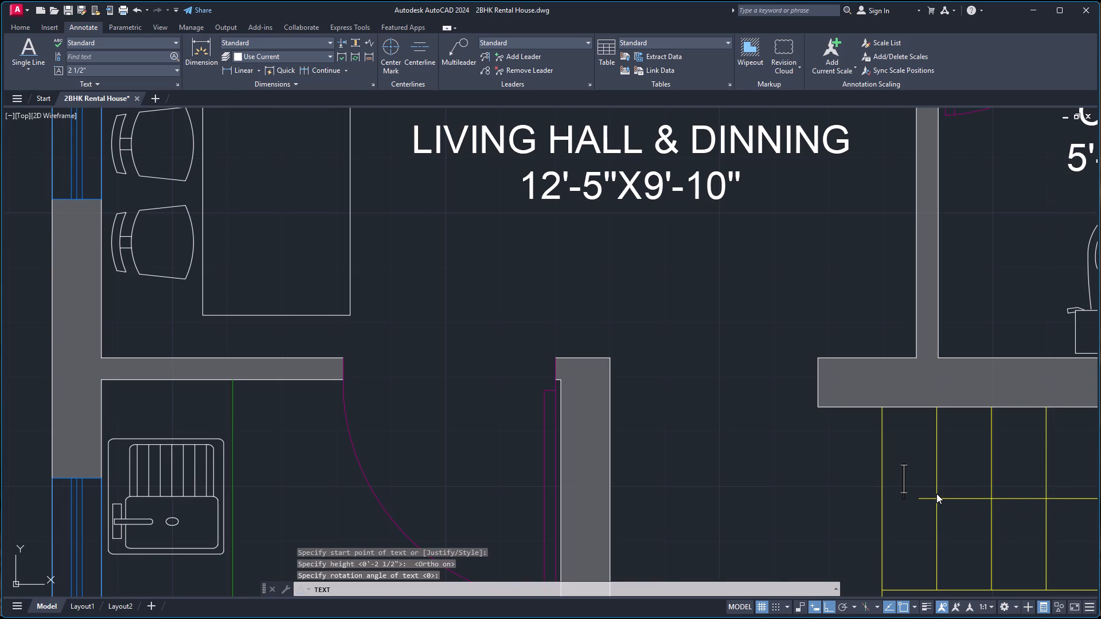
{"action": "type", "text": "UP"}
{"action": "key", "text": "Return"}
{"action": "key", "text": "4"}
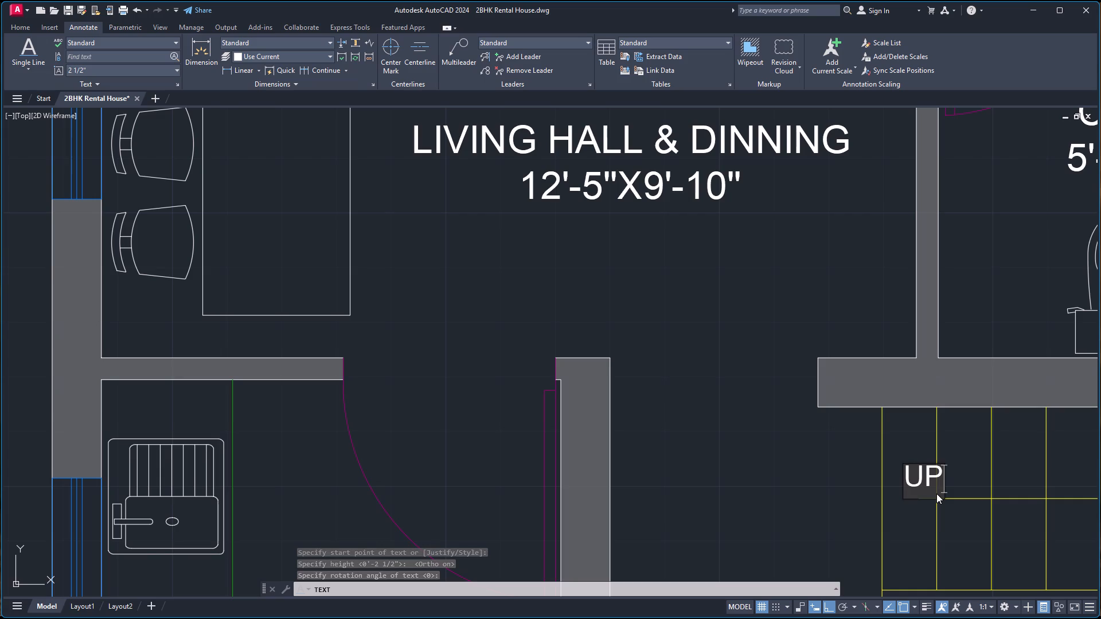
{"action": "key", "text": "BackSpace"}
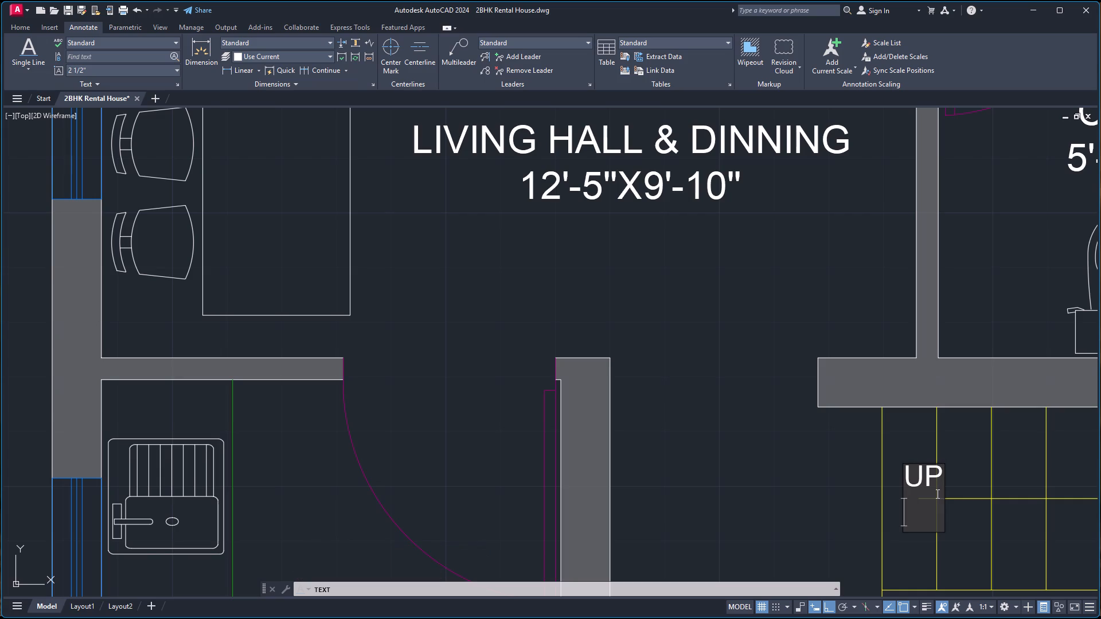
{"action": "key", "text": "BackSpace"}
{"action": "left_click", "coordinate": [965, 552]}
{"action": "left_click", "coordinate": [922, 478]}
{"action": "key", "text": "space"}
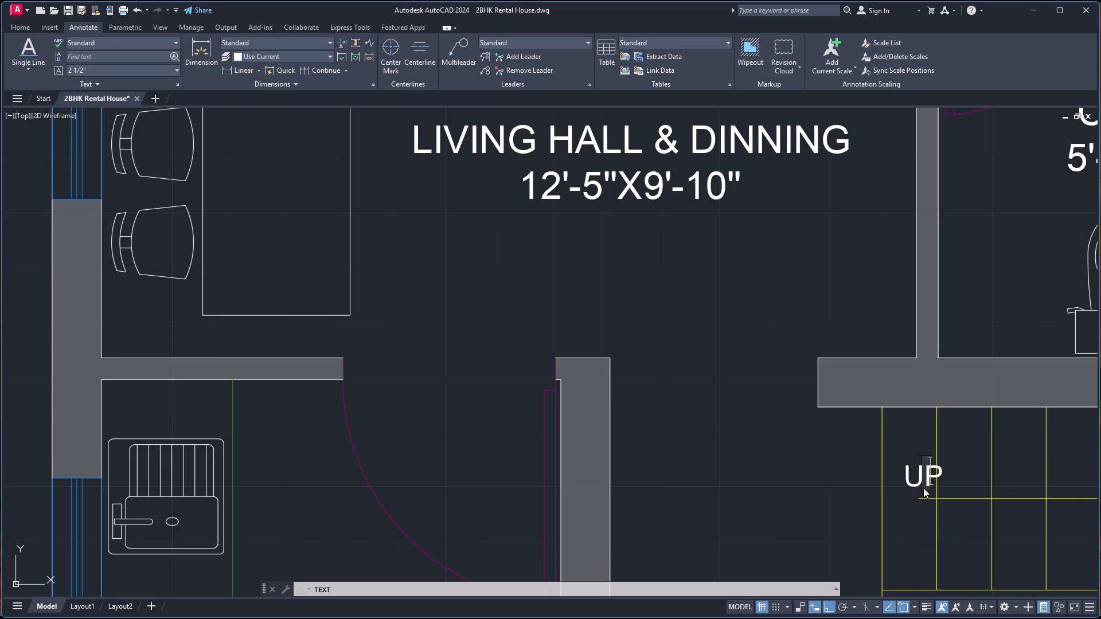
{"action": "key", "text": "Escape"}
Try rotations of 90 and 180 on the staircase's UP text, and settle on a rotation of 270.
{"action": "left_click", "coordinate": [921, 480]}
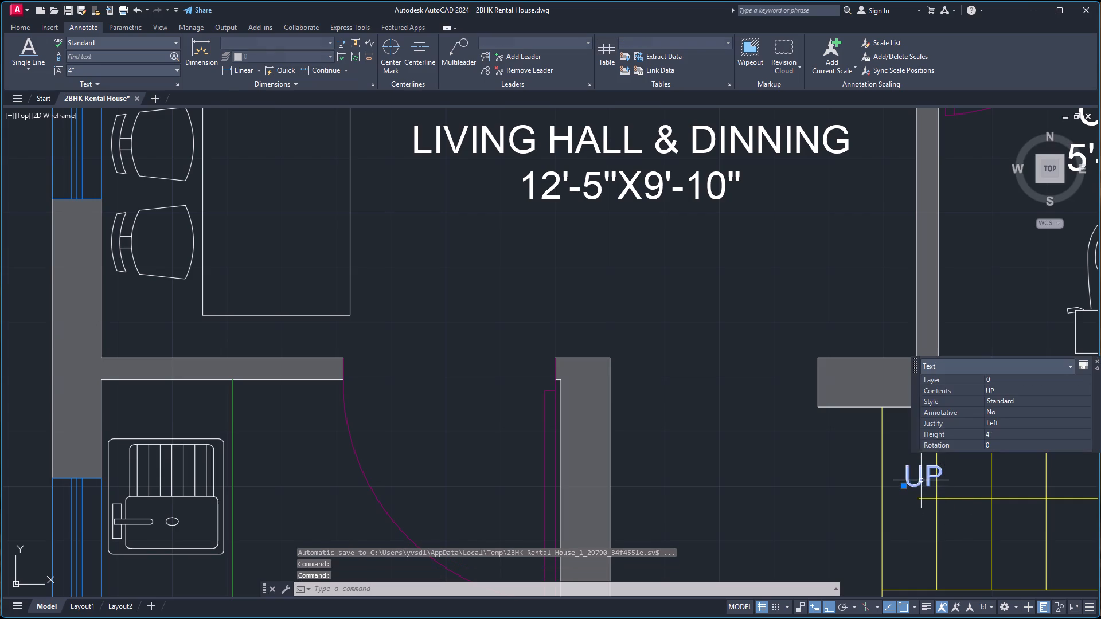
{"action": "left_click", "coordinate": [994, 444]}
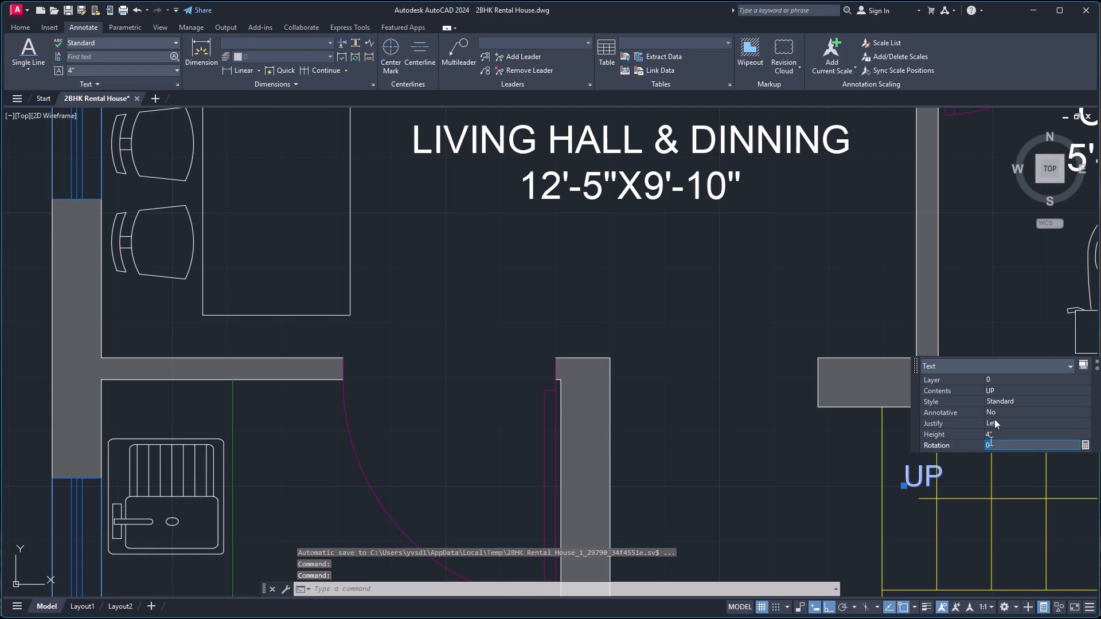
{"action": "type", "text": "90"}
{"action": "key", "text": "Return"}
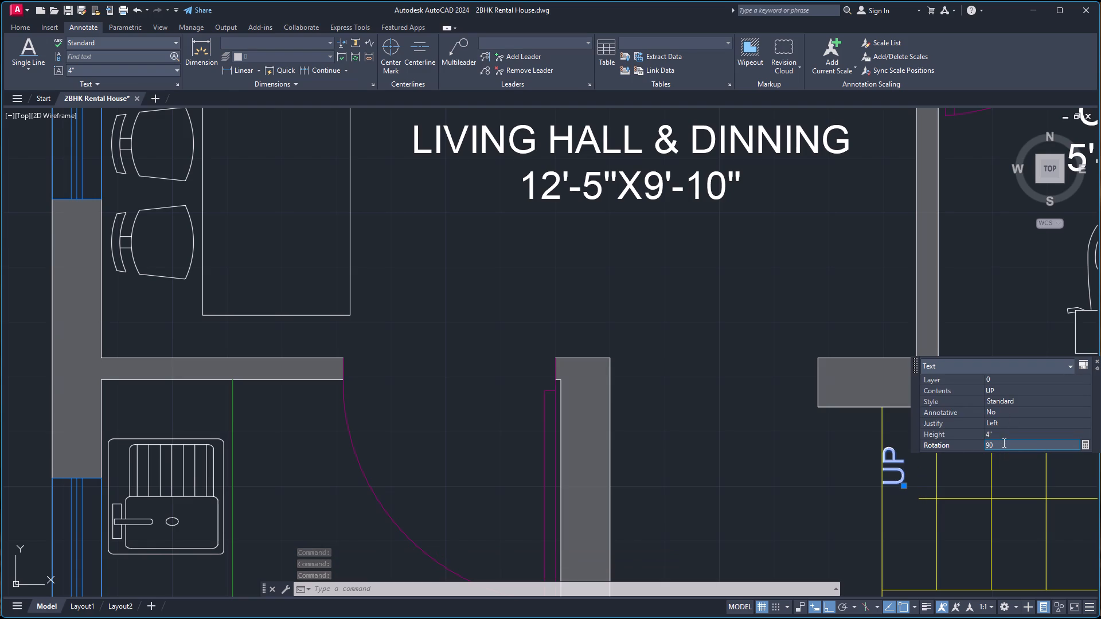
{"action": "left_click", "coordinate": [1003, 442]}
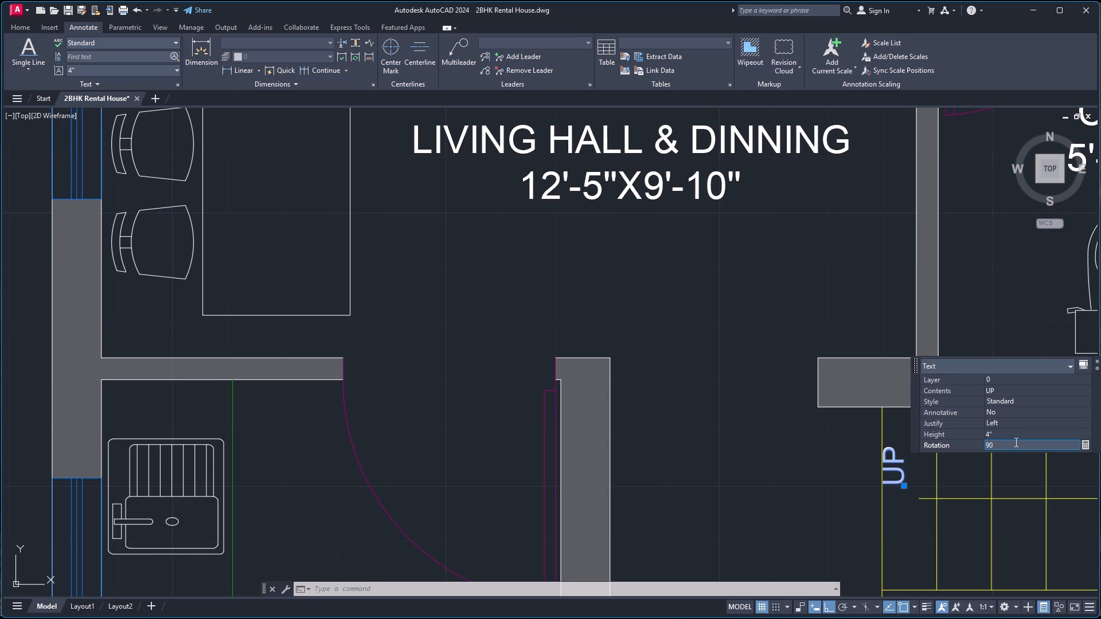
{"action": "left_click_drag", "start_coordinate": [1009, 442], "coordinate": [935, 442]}
{"action": "type", "text": "180"}
{"action": "key", "text": "Return"}
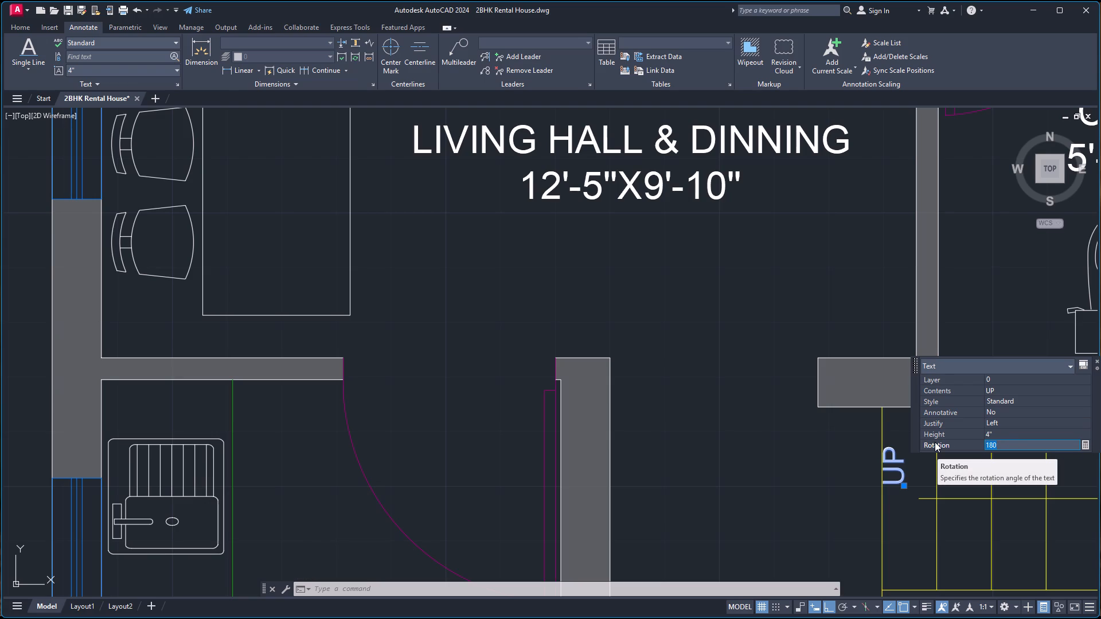
{"action": "type", "text": "270"}
{"action": "key", "text": "Return"}
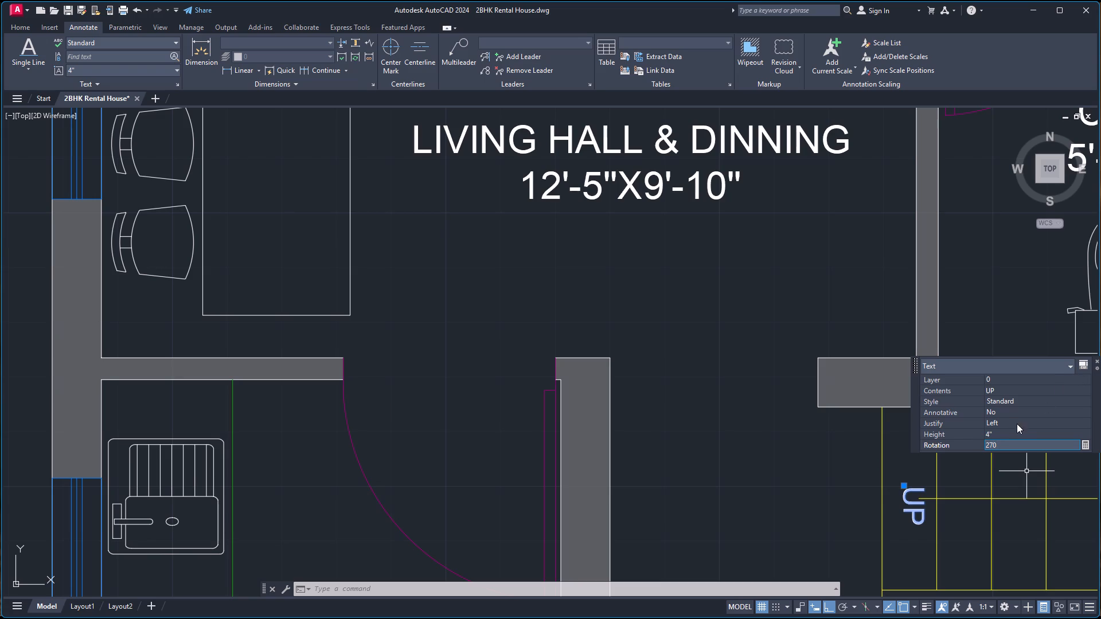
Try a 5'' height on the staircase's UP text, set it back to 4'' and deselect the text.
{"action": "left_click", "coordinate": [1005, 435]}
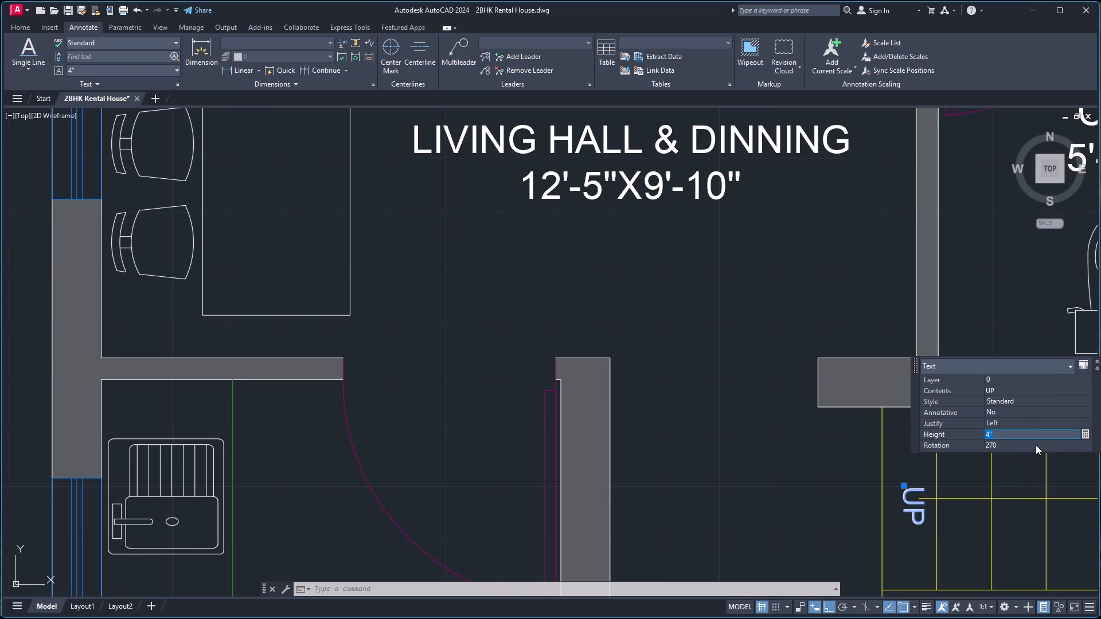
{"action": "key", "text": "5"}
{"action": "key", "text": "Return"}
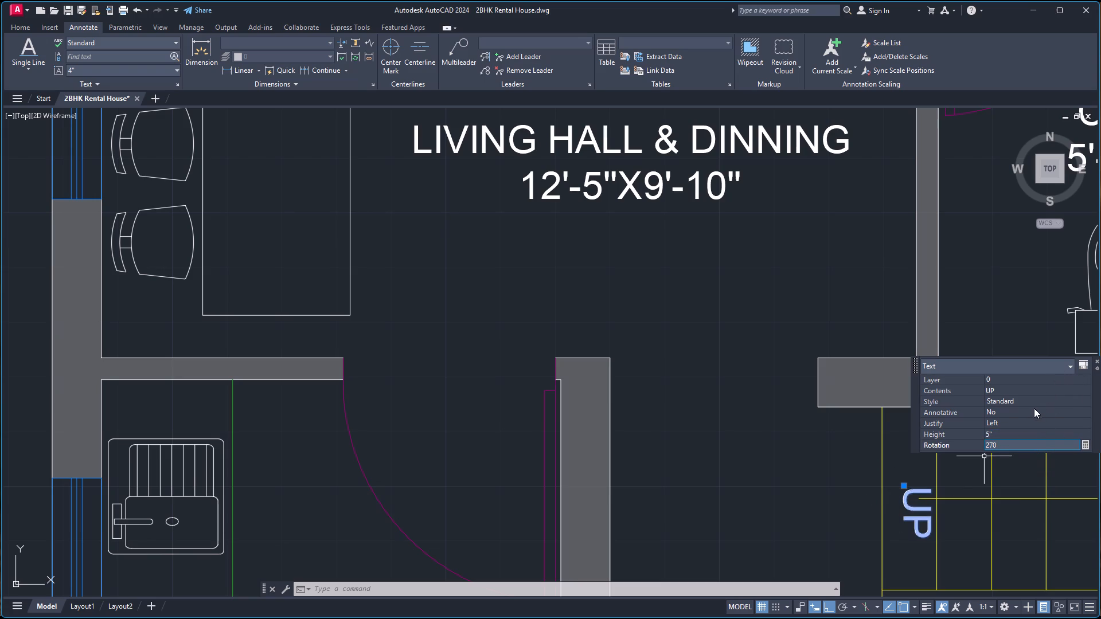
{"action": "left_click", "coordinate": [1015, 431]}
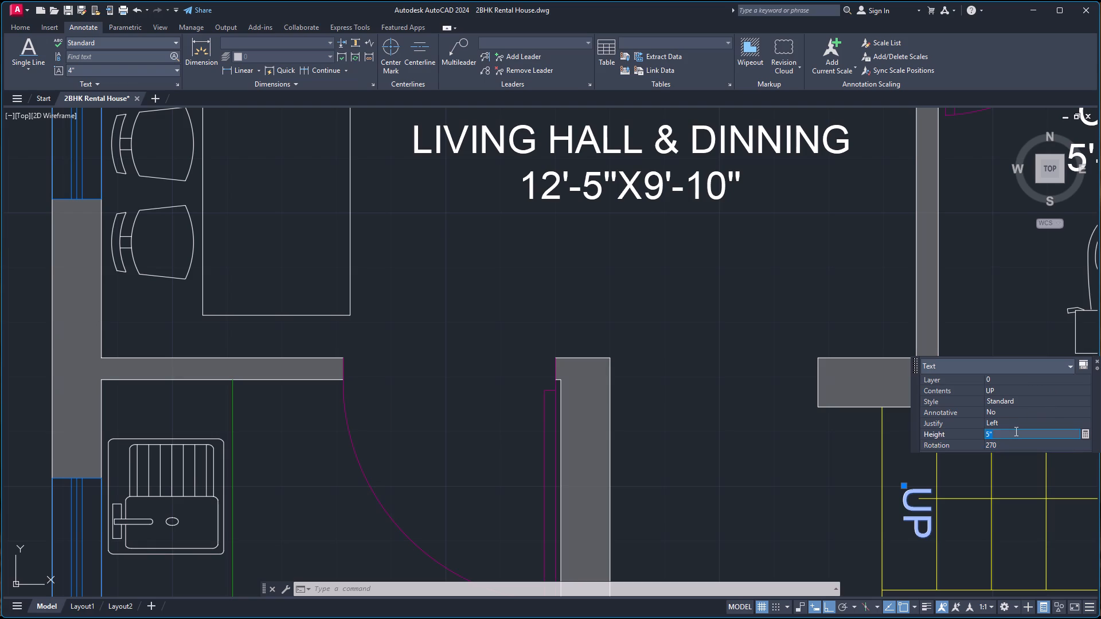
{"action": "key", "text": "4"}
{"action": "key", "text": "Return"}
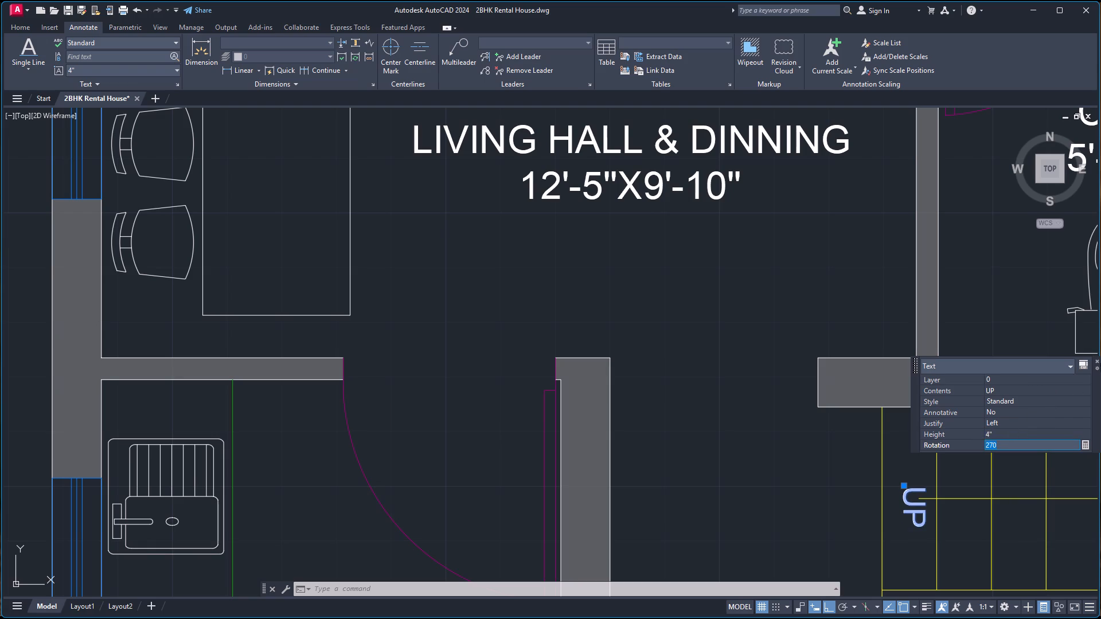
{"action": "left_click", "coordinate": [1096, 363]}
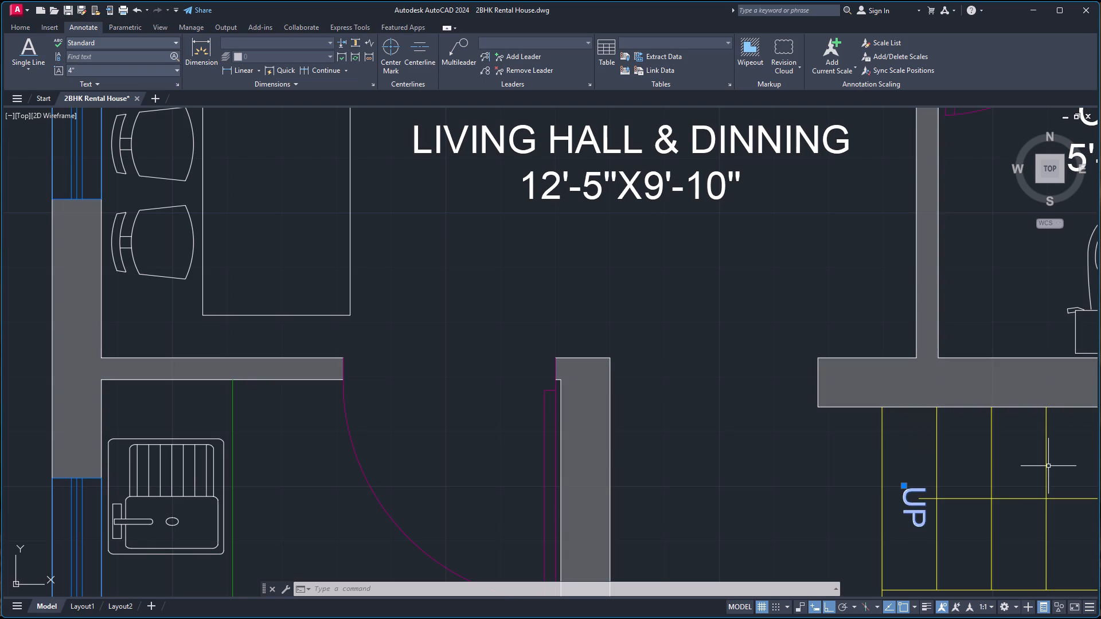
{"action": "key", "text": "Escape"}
Move the UP text about 6'' straight up, above the tail of the stair arrow.
{"action": "left_click", "coordinate": [904, 499]}
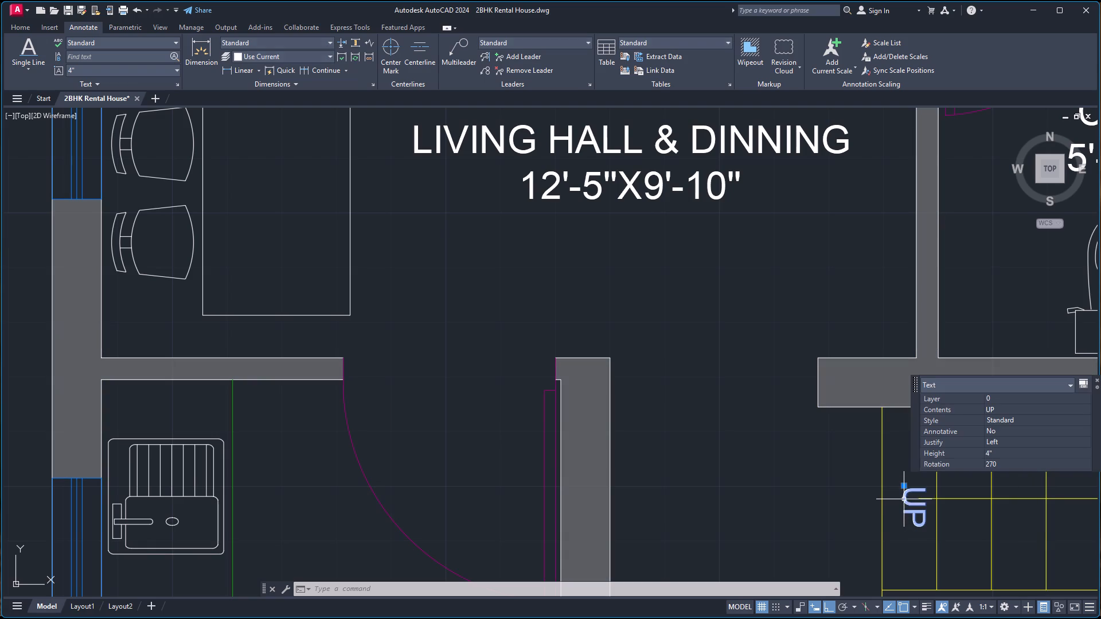
{"action": "left_click", "coordinate": [904, 487]}
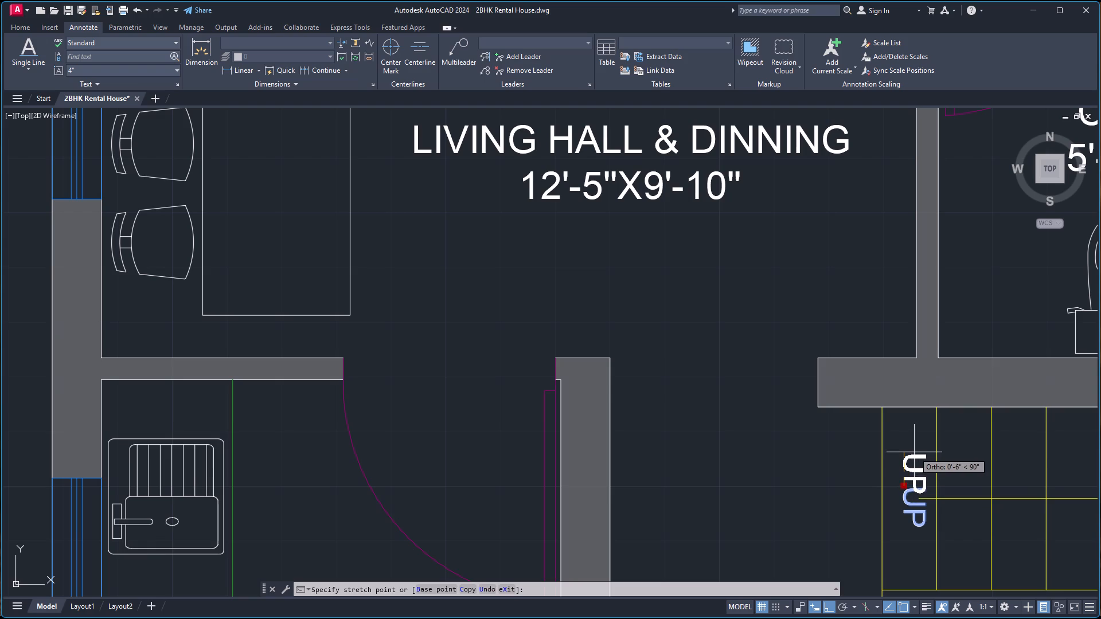
{"action": "left_click", "coordinate": [914, 452]}
{"action": "key", "text": "Escape"}
Shift the UP text about 2'' horizontally to the right over the stair arrow's tail and close its properties display.
{"action": "scroll", "coordinate": [928, 494], "scroll_direction": "down", "scroll_amount": 4}
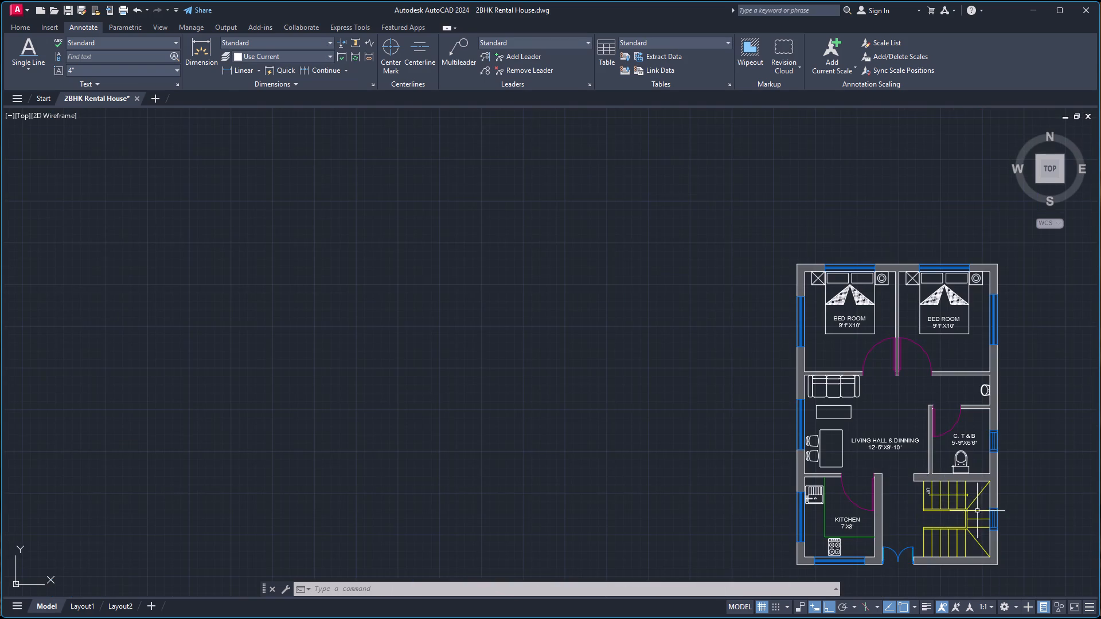
{"action": "scroll", "coordinate": [991, 521], "scroll_direction": "up", "scroll_amount": 2}
{"action": "scroll", "coordinate": [860, 471], "scroll_direction": "up", "scroll_amount": 1}
{"action": "scroll", "coordinate": [821, 412], "scroll_direction": "up", "scroll_amount": 2}
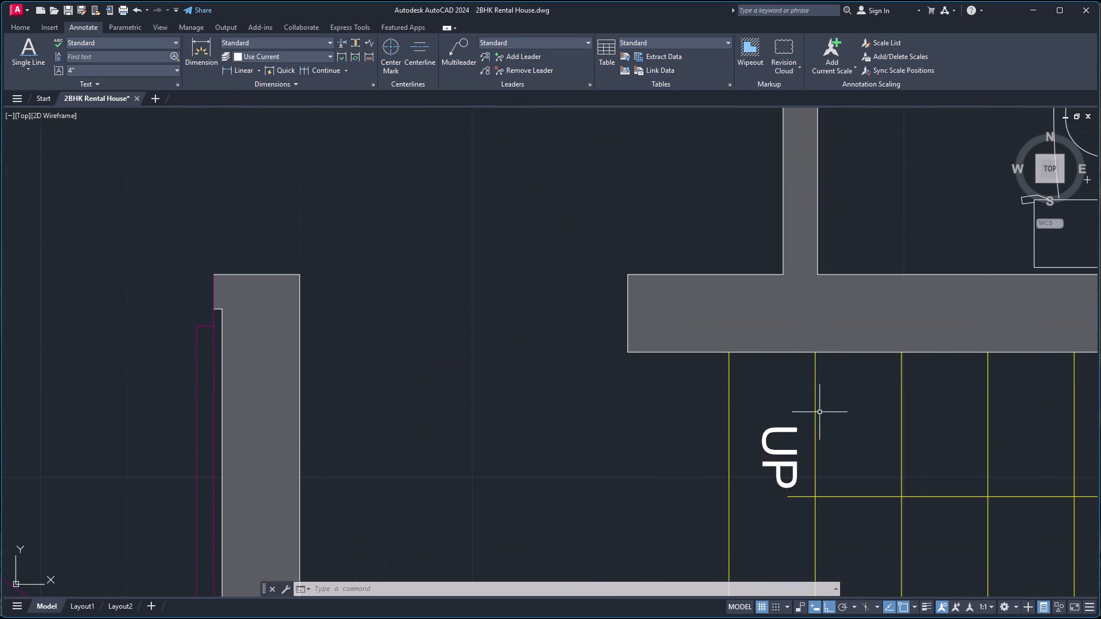
{"action": "left_click", "coordinate": [774, 429]}
{"action": "left_click", "coordinate": [764, 425]}
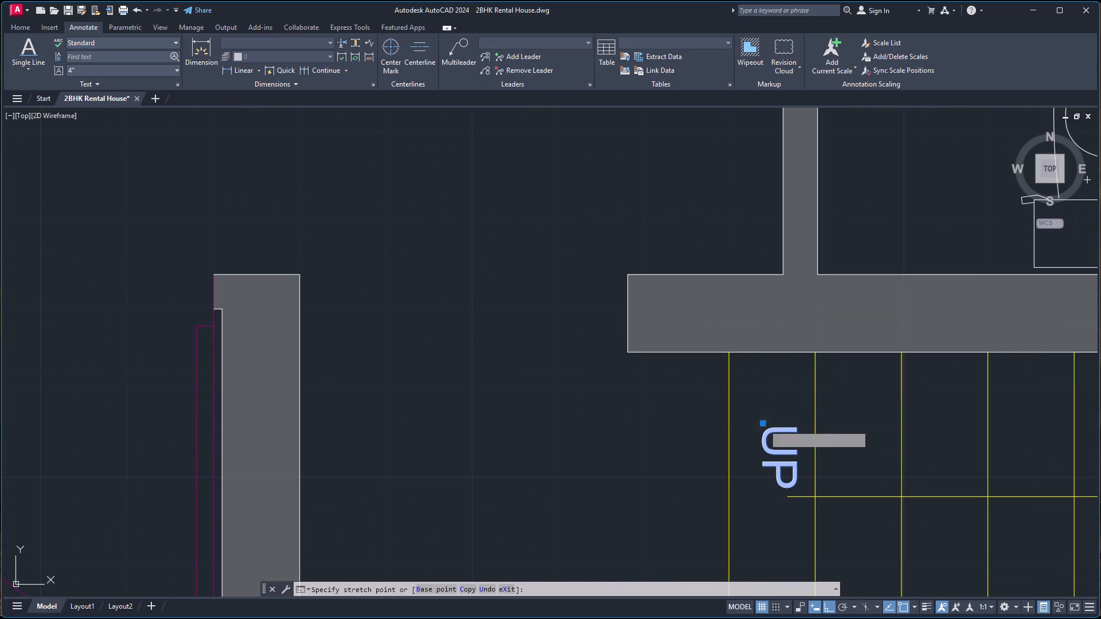
{"action": "left_click", "coordinate": [777, 425]}
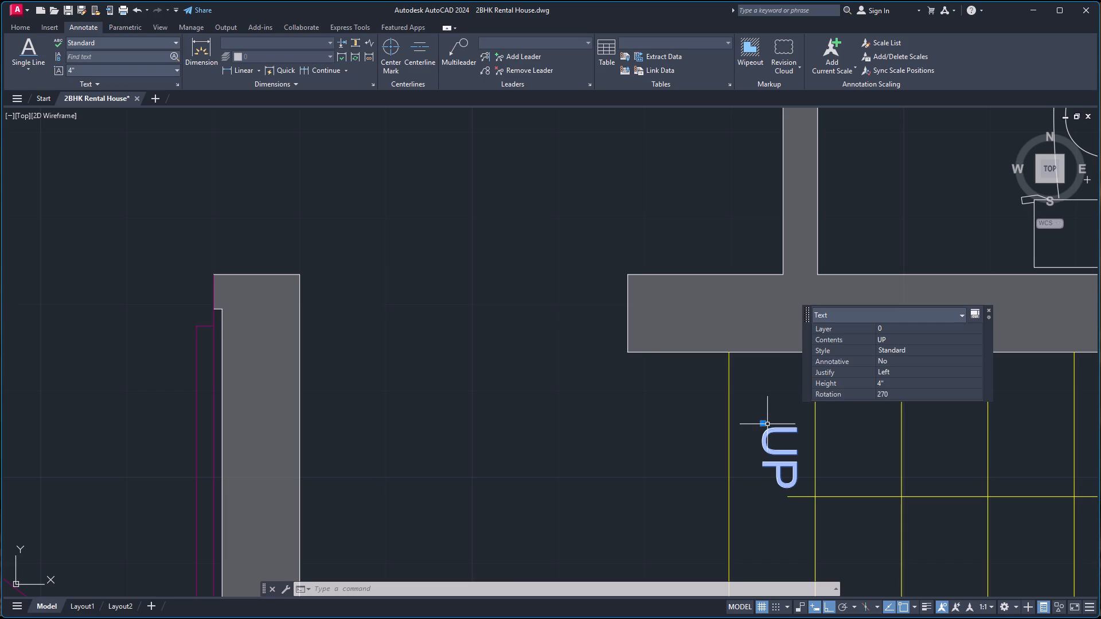
{"action": "left_click", "coordinate": [765, 424]}
{"action": "scroll", "coordinate": [784, 417], "scroll_direction": "up", "scroll_amount": 3}
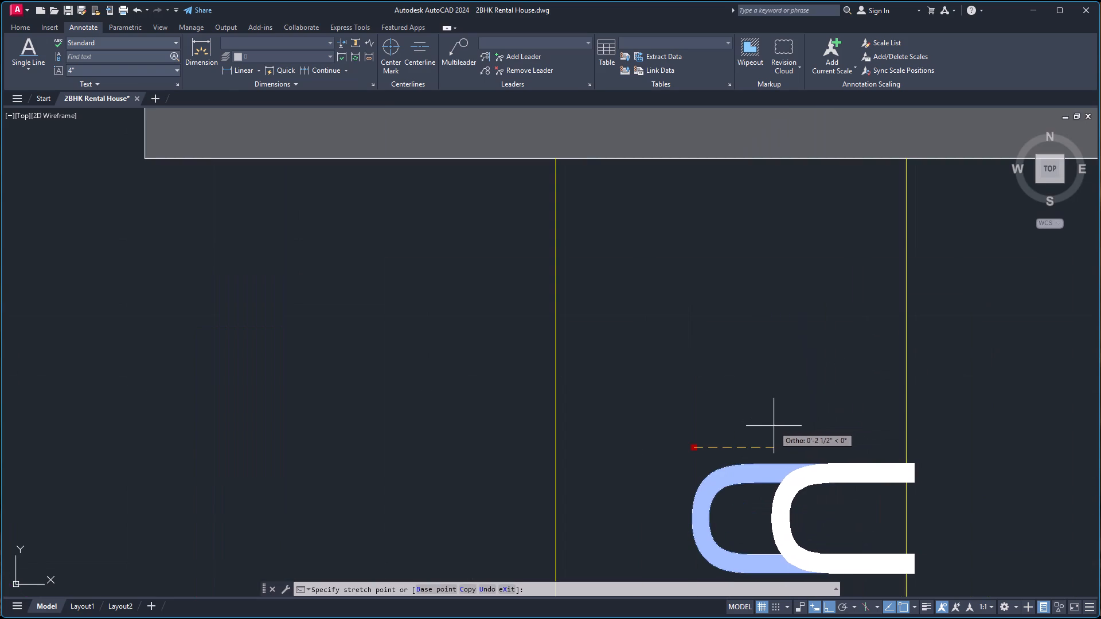
{"action": "left_click", "coordinate": [761, 427]}
{"action": "scroll", "coordinate": [767, 434], "scroll_direction": "down", "scroll_amount": 4}
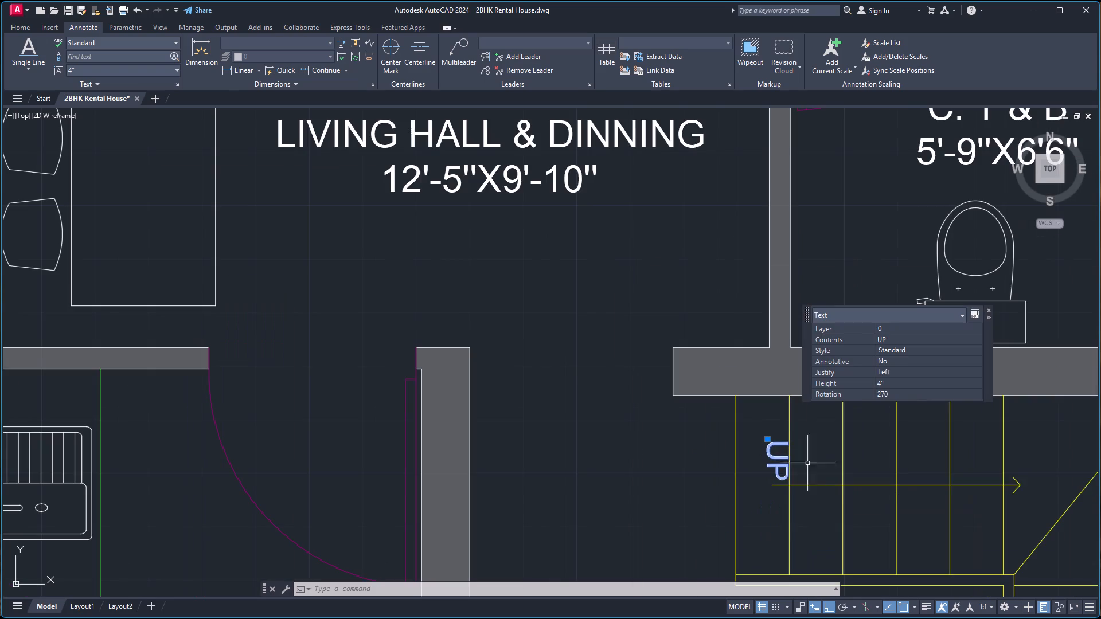
{"action": "scroll", "coordinate": [835, 507], "scroll_direction": "down", "scroll_amount": 1}
{"action": "scroll", "coordinate": [905, 527], "scroll_direction": "down", "scroll_amount": 3}
{"action": "scroll", "coordinate": [983, 563], "scroll_direction": "down", "scroll_amount": 1}
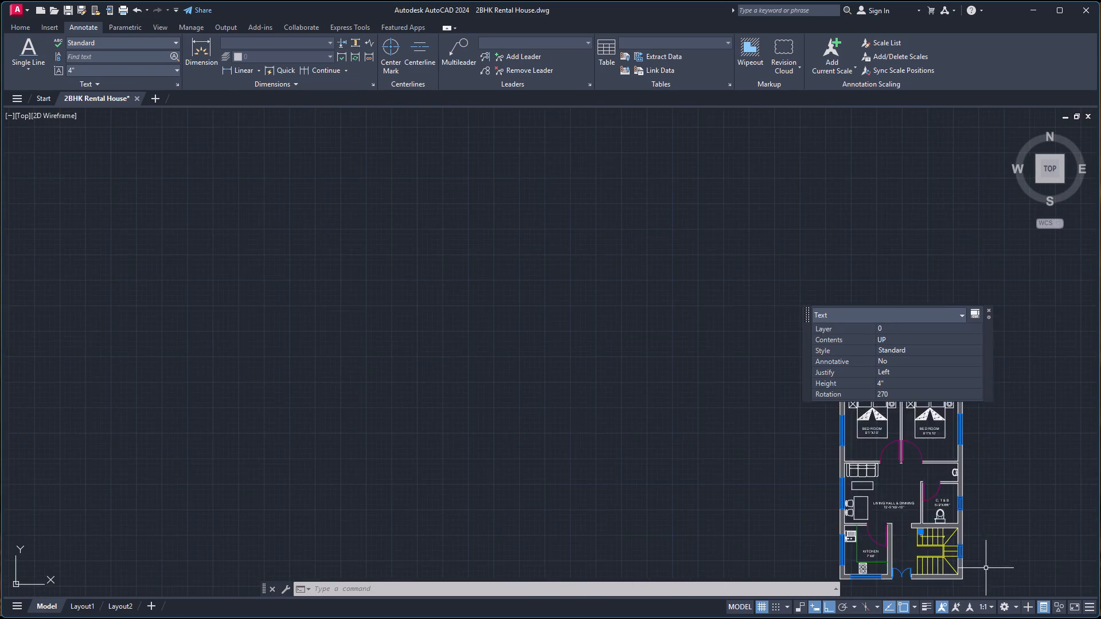
{"action": "scroll", "coordinate": [986, 569], "scroll_direction": "down", "scroll_amount": 1}
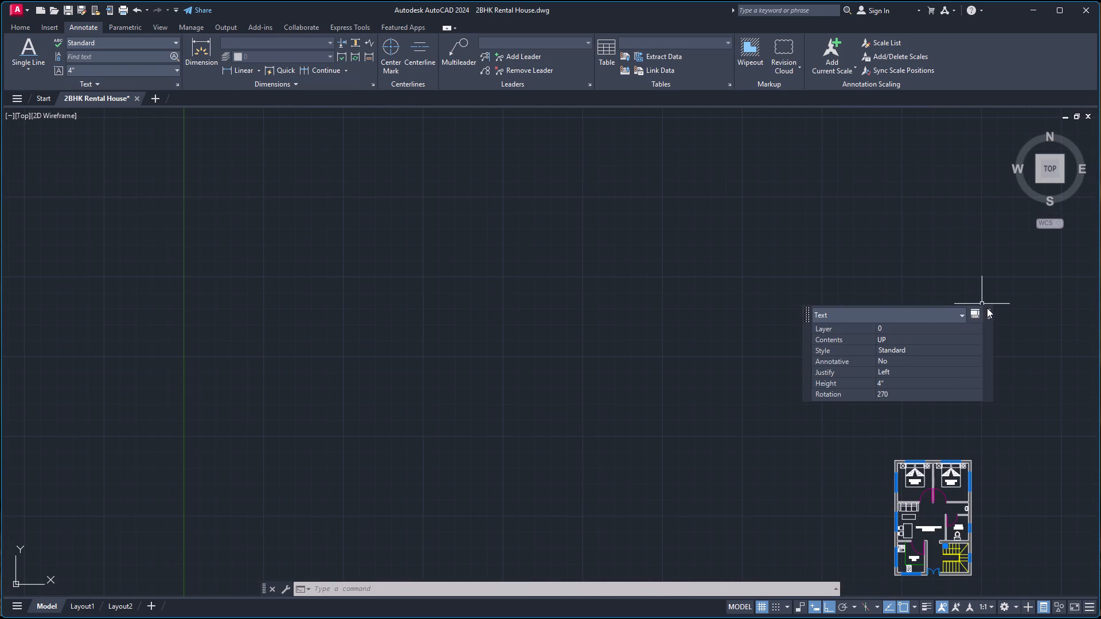
{"action": "left_click", "coordinate": [987, 308]}
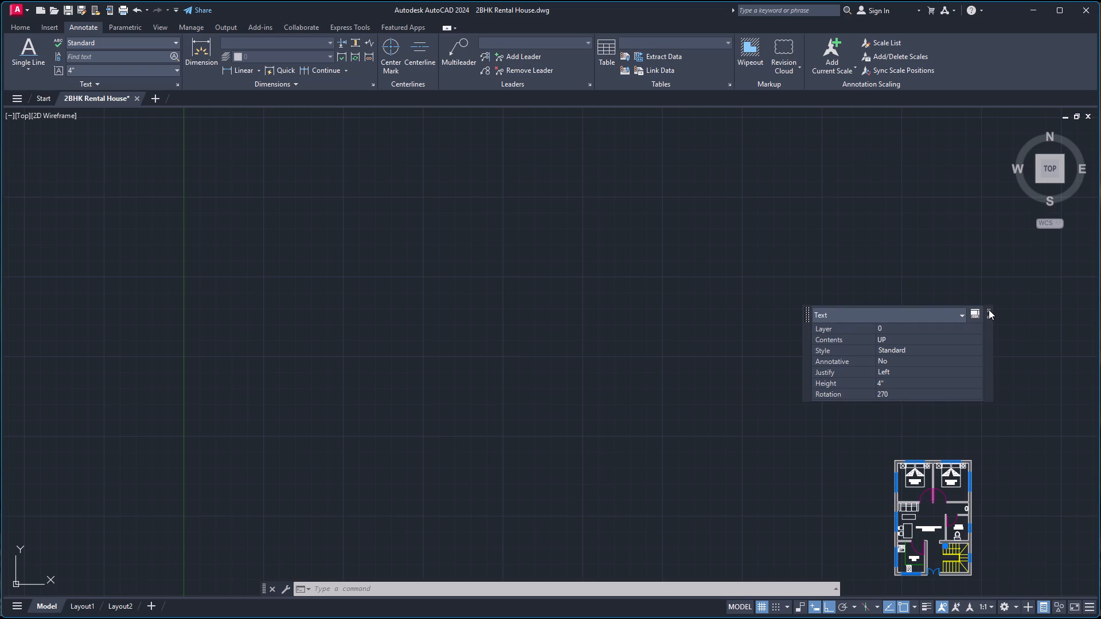
{"action": "left_click", "coordinate": [989, 309]}
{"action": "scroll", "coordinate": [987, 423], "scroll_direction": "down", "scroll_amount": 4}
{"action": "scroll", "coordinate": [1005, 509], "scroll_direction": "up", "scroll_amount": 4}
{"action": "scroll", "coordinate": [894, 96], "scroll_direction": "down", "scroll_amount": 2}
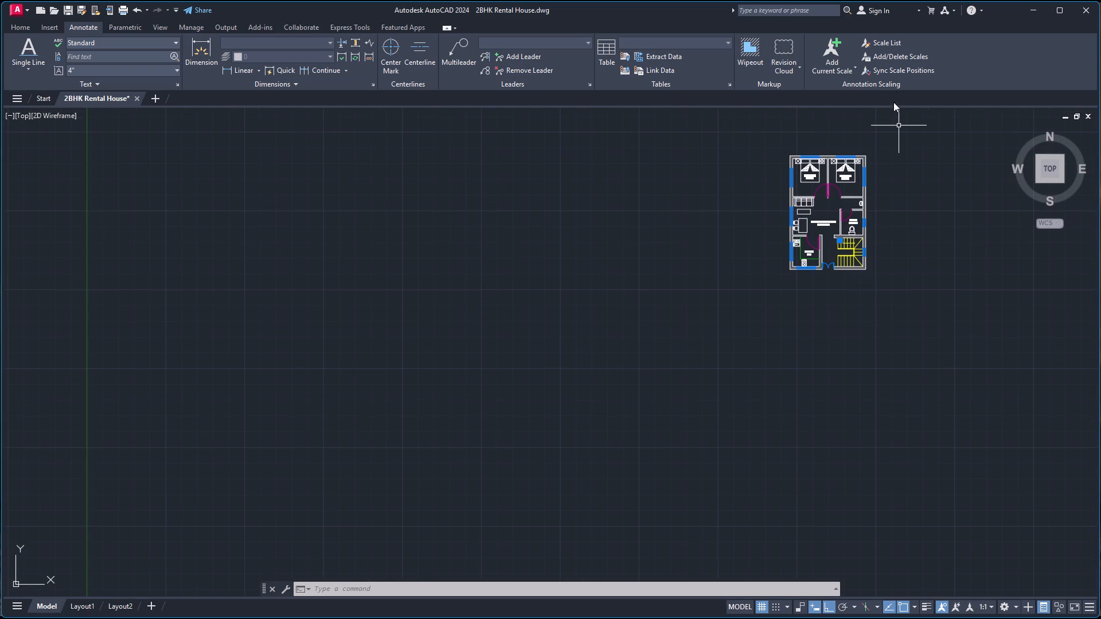
Deselect the UP text and add a single-line text W, about 1'-4" high at rotation 0, above the left bedroom's top window.
{"action": "scroll", "coordinate": [883, 154], "scroll_direction": "down", "scroll_amount": 1}
{"action": "scroll", "coordinate": [877, 140], "scroll_direction": "up", "scroll_amount": 3}
{"action": "scroll", "coordinate": [841, 233], "scroll_direction": "up", "scroll_amount": 2}
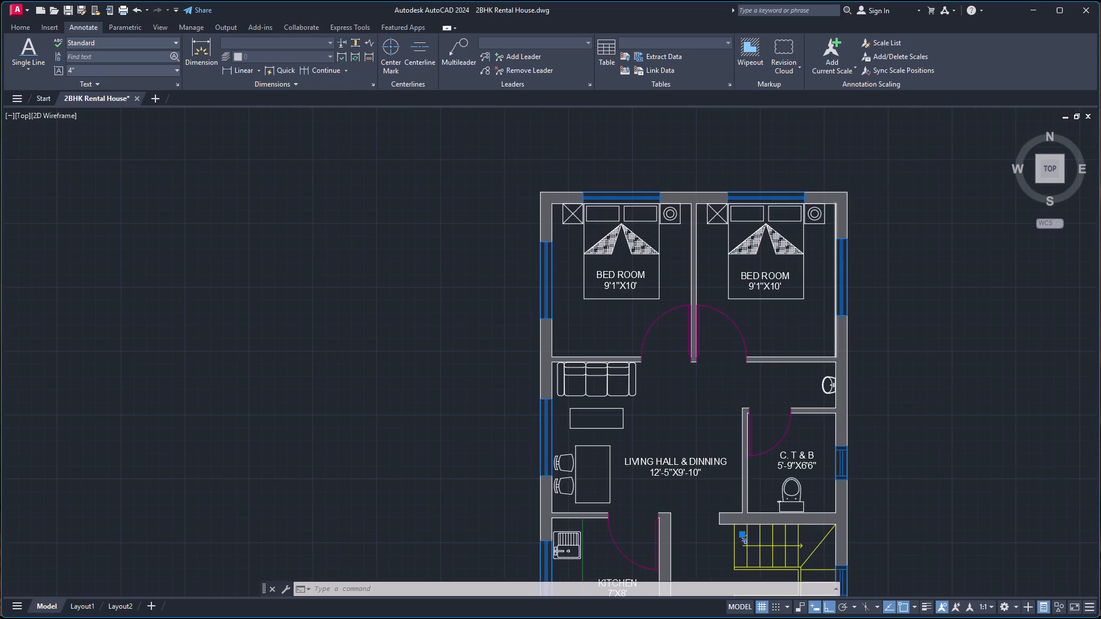
{"action": "scroll", "coordinate": [837, 230], "scroll_direction": "down", "scroll_amount": 2}
{"action": "scroll", "coordinate": [844, 272], "scroll_direction": "up", "scroll_amount": 1}
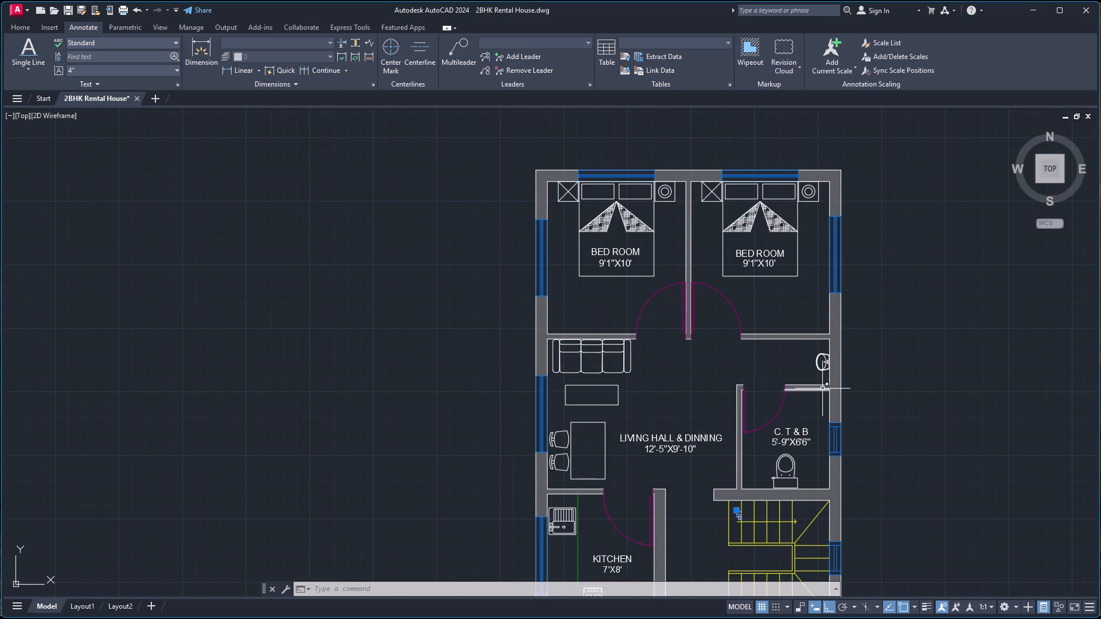
{"action": "key", "text": "Escape"}
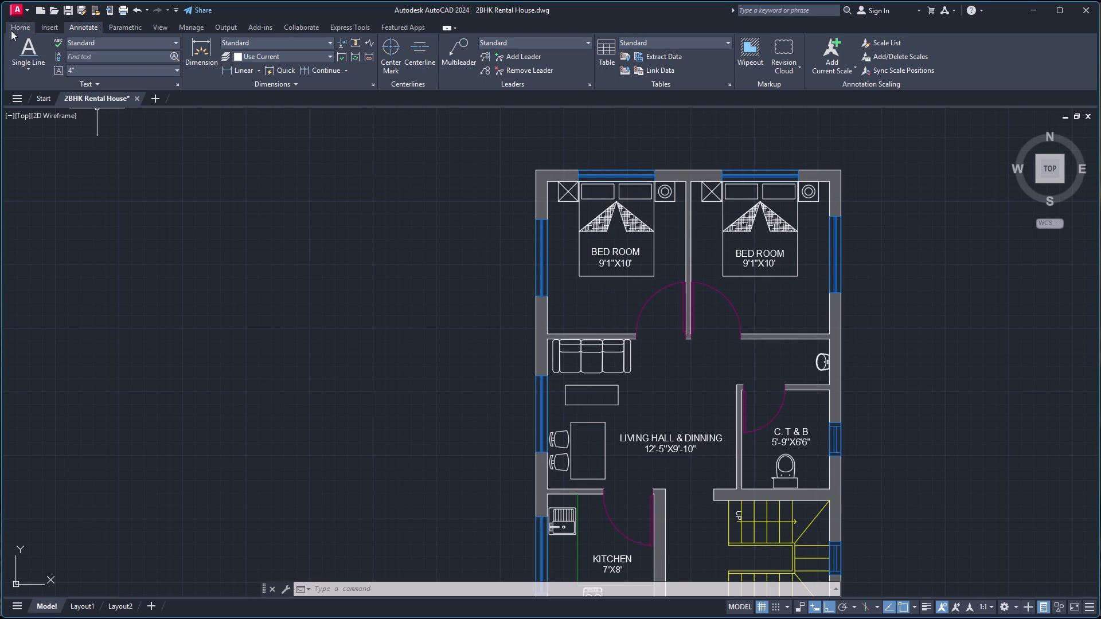
{"action": "left_click", "coordinate": [27, 48]}
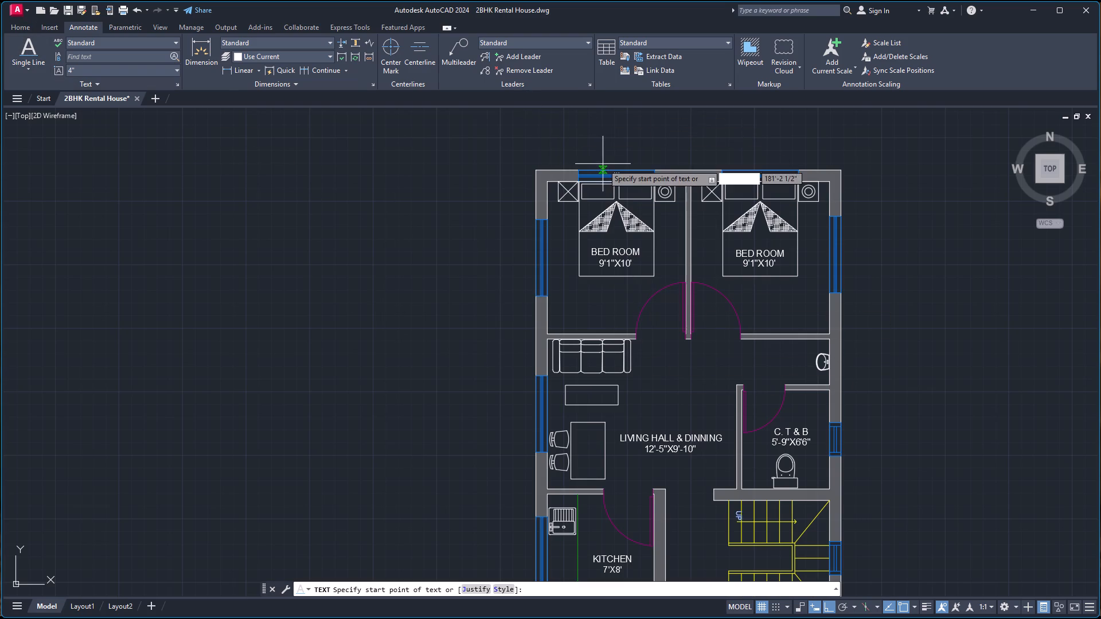
{"action": "left_click", "coordinate": [596, 159]}
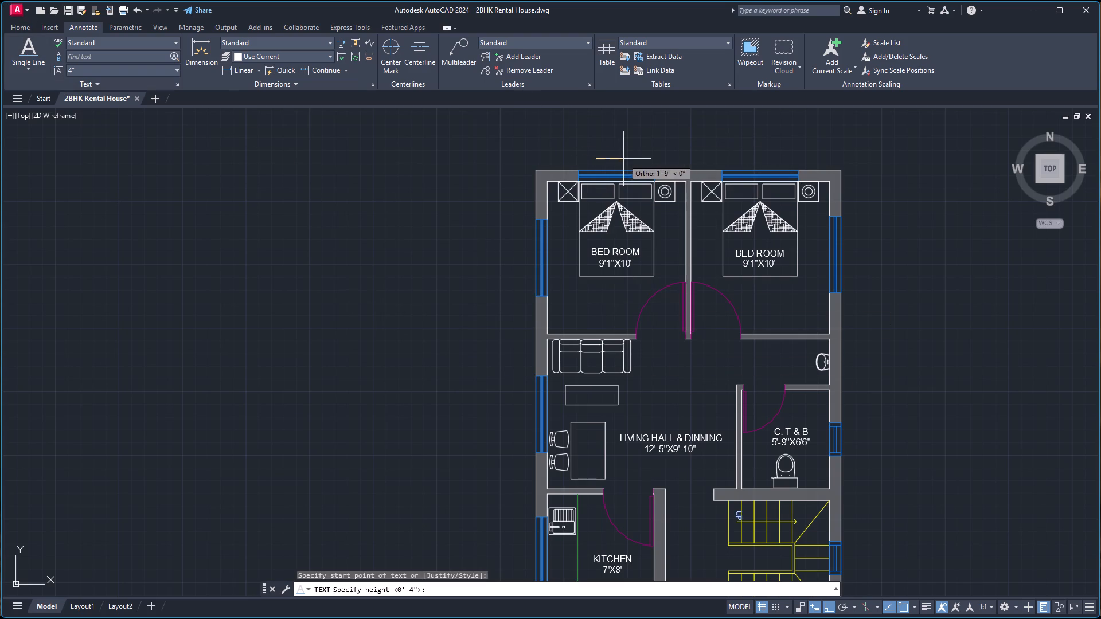
{"action": "left_click", "coordinate": [616, 159]}
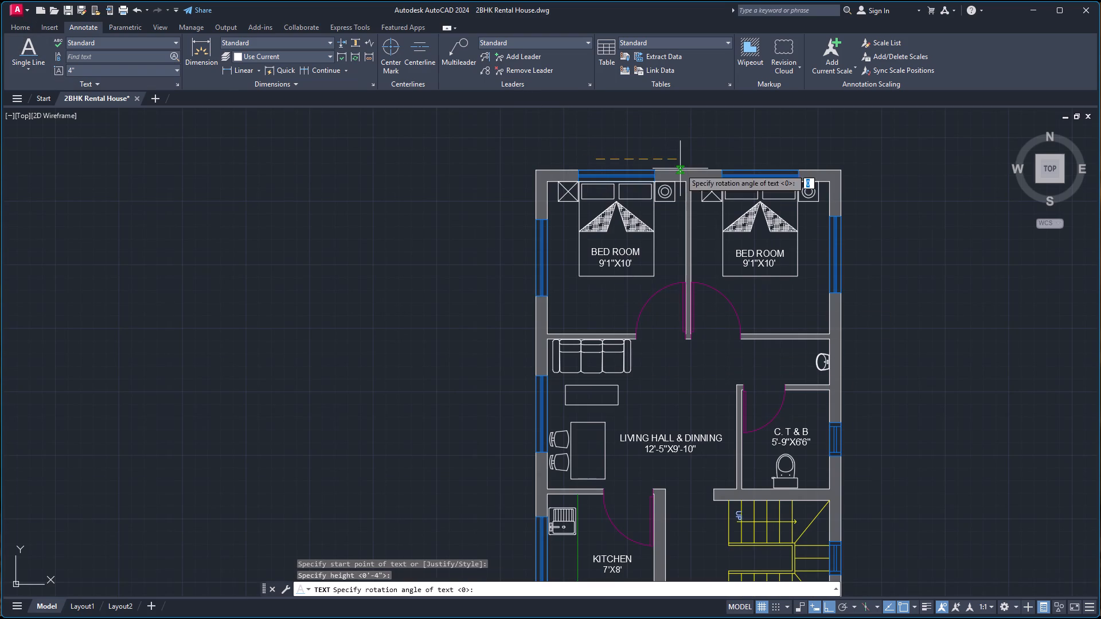
{"action": "key", "text": "Return"}
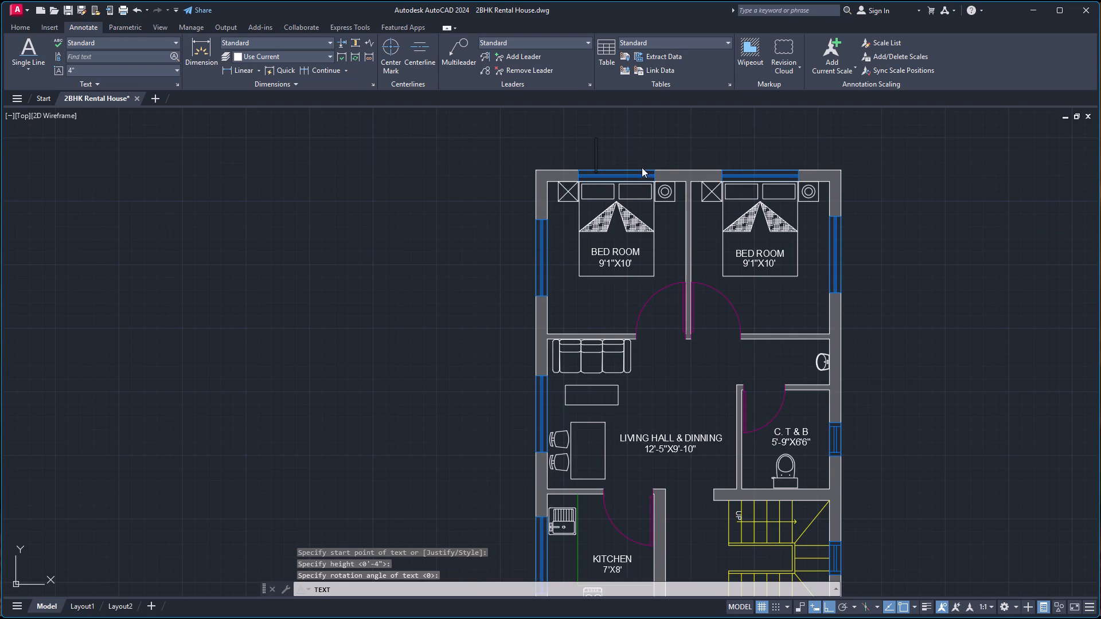
{"action": "key", "text": "w"}
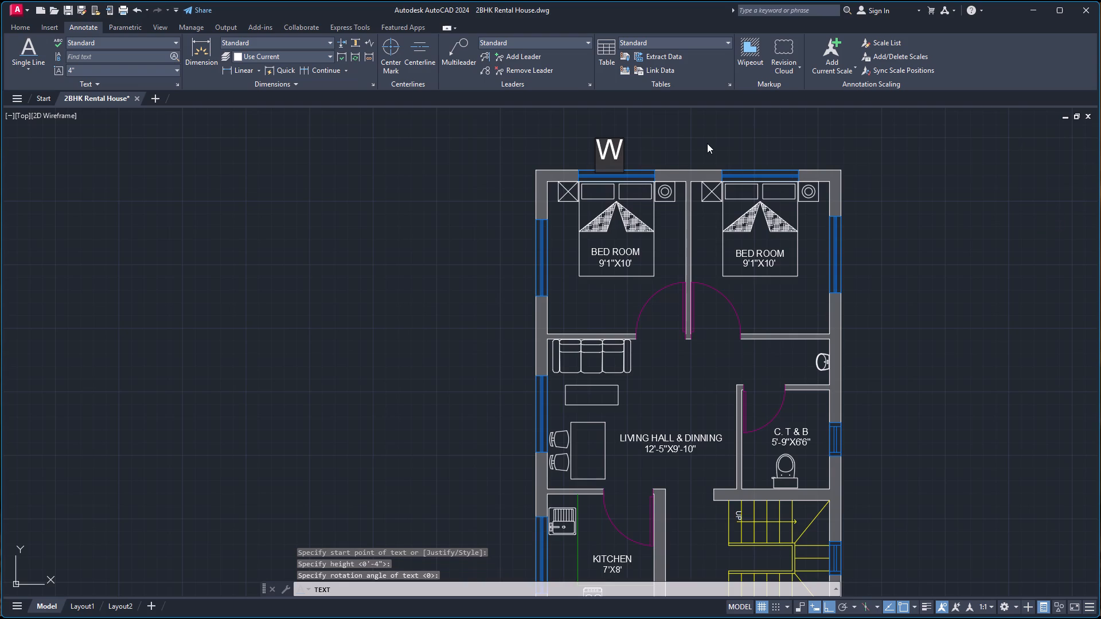
{"action": "left_click", "coordinate": [704, 134]}
{"action": "key", "text": "Escape"}
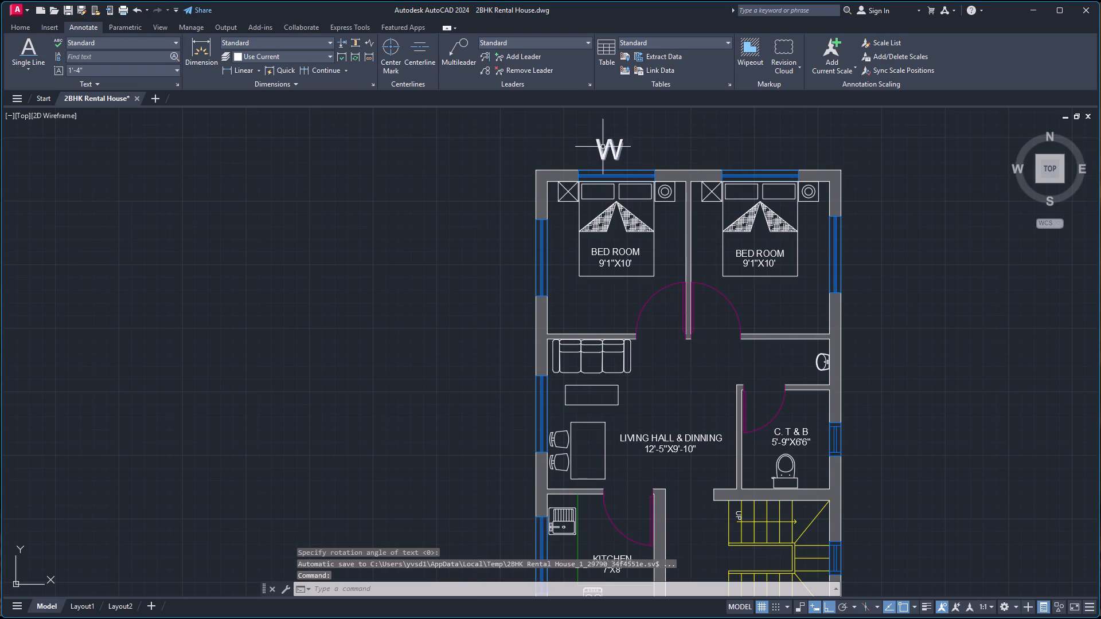
Set the W text's height to 6" and deselect it.
{"action": "left_click", "coordinate": [605, 147]}
{"action": "left_click", "coordinate": [727, 101]}
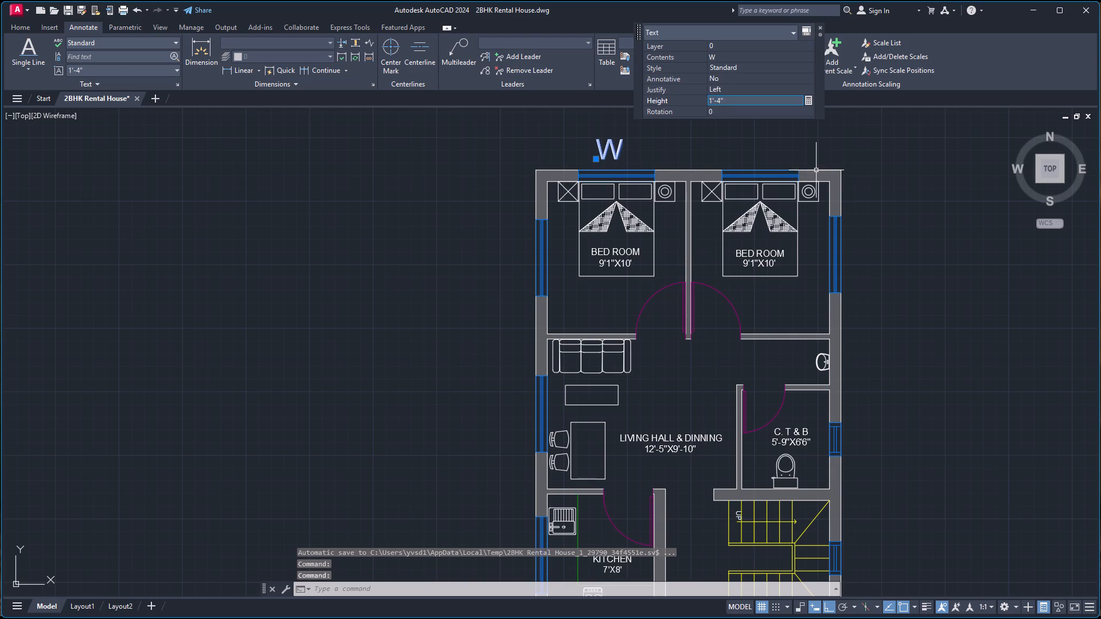
{"action": "key", "text": "6"}
{"action": "key", "text": "Return"}
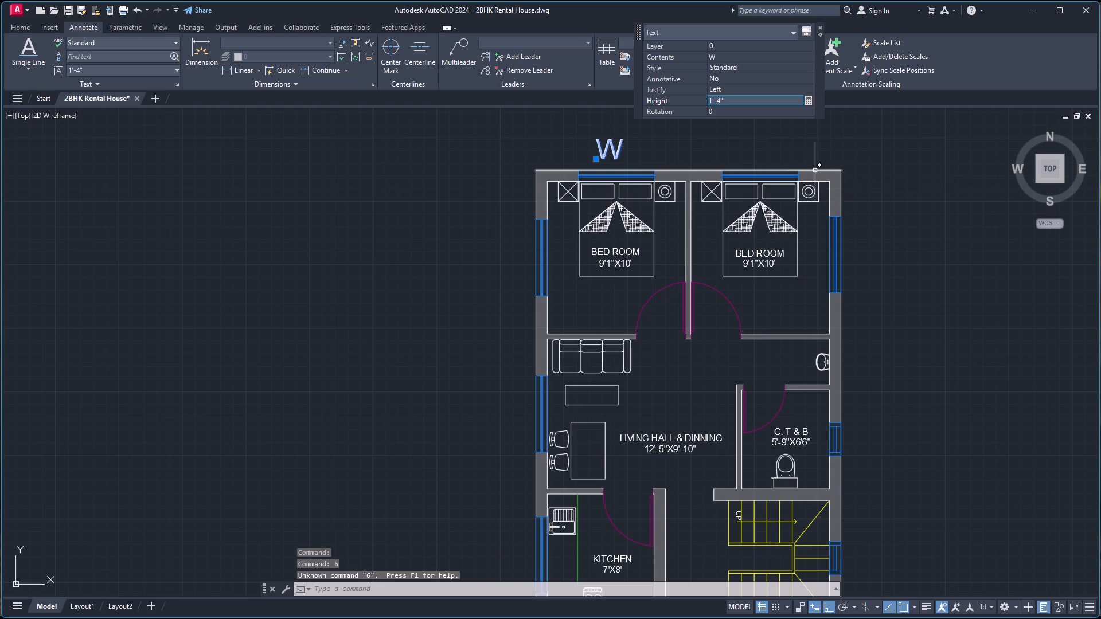
{"action": "left_click_drag", "start_coordinate": [736, 99], "coordinate": [681, 110]}
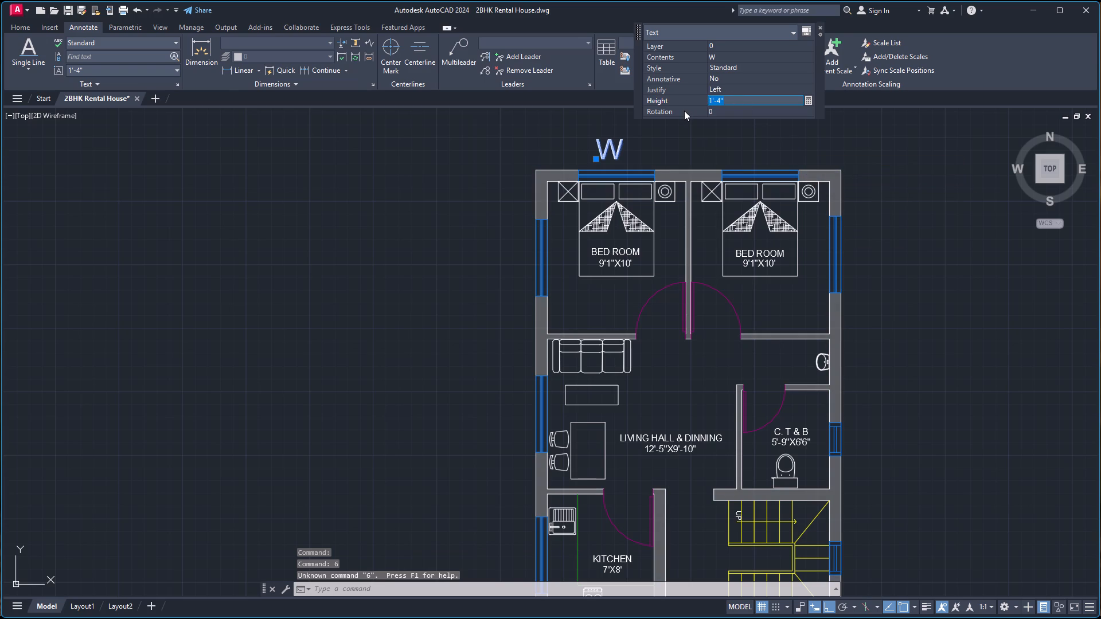
{"action": "key", "text": "6"}
{"action": "key", "text": "Return"}
{"action": "key", "text": "Escape"}
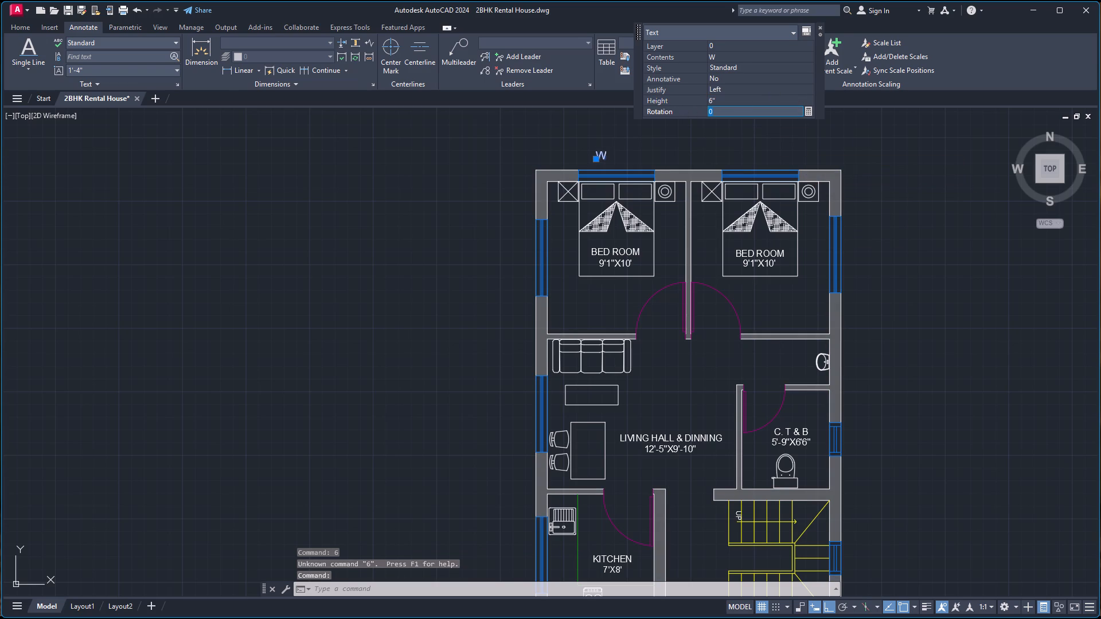
{"action": "key", "text": "Escape"}
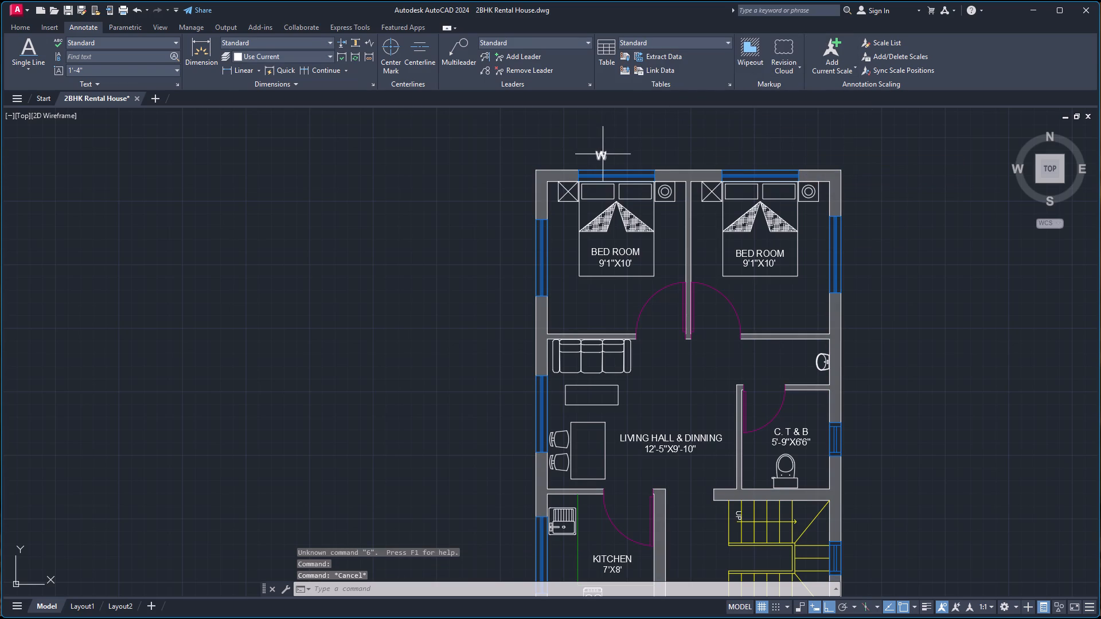
Shift the W text horizontally to the right so it sits centred above the left bedroom's top window.
{"action": "left_click", "coordinate": [603, 154]}
{"action": "scroll", "coordinate": [603, 149], "scroll_direction": "up", "scroll_amount": 4}
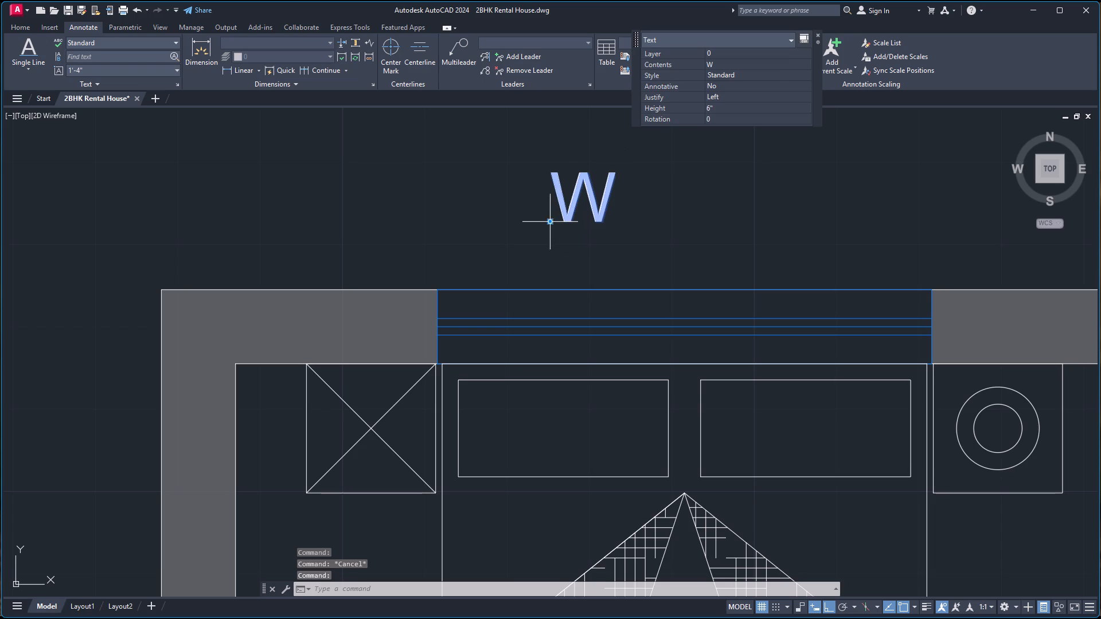
{"action": "left_click", "coordinate": [550, 222]}
{"action": "left_click", "coordinate": [641, 230]}
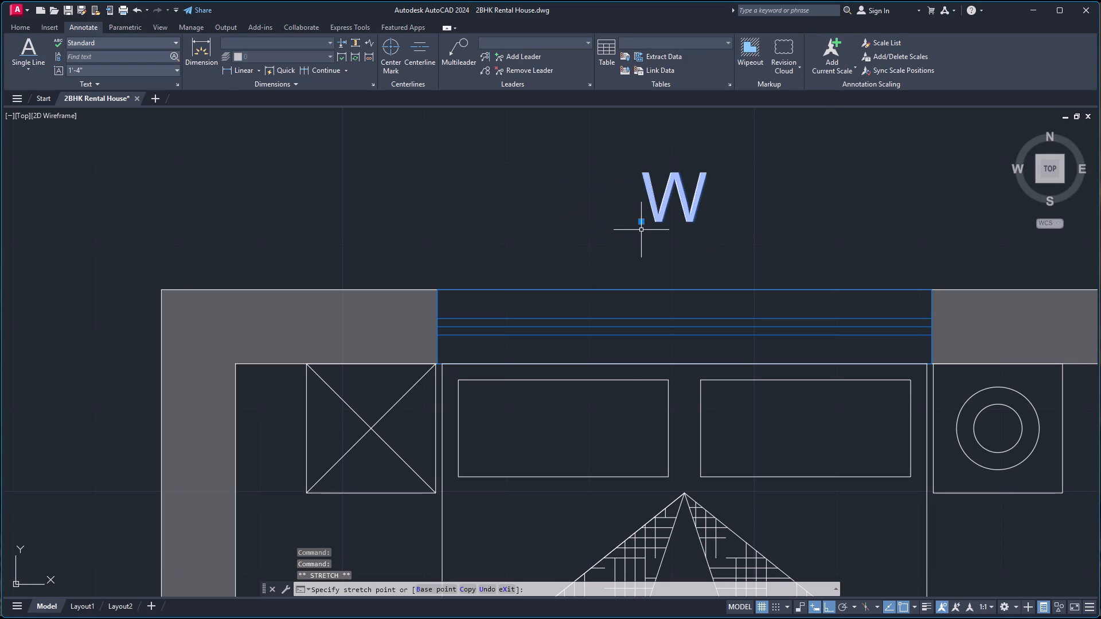
{"action": "left_click", "coordinate": [657, 238], "text": "ctrl"}
Copy the W label and paste it above the right bedroom's top window.
{"action": "key", "text": "ctrl+c"}
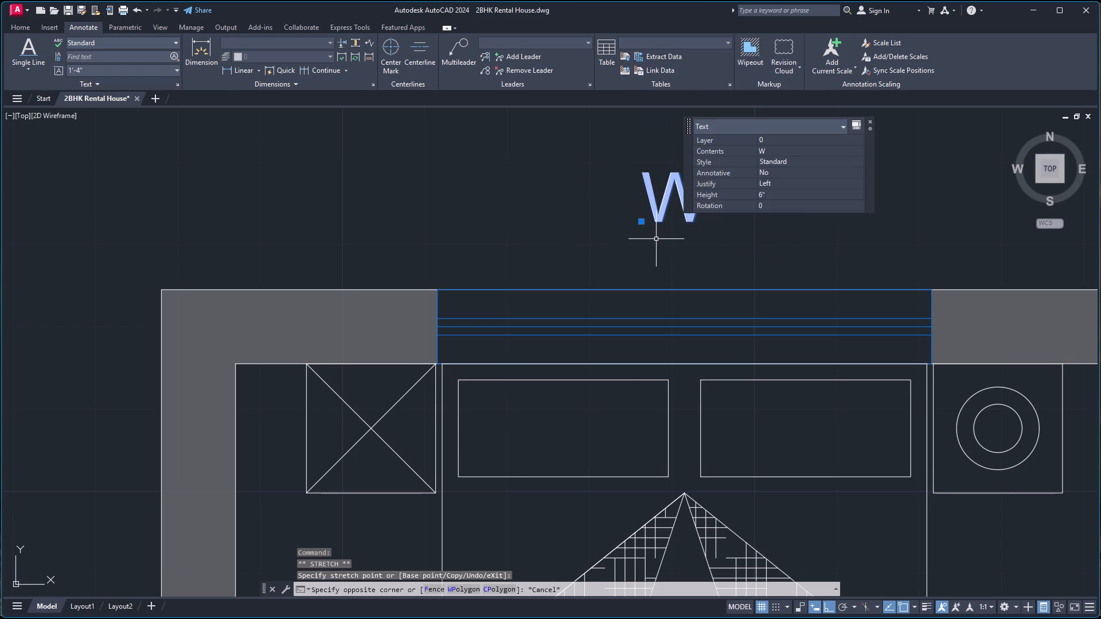
{"action": "left_click", "coordinate": [870, 124]}
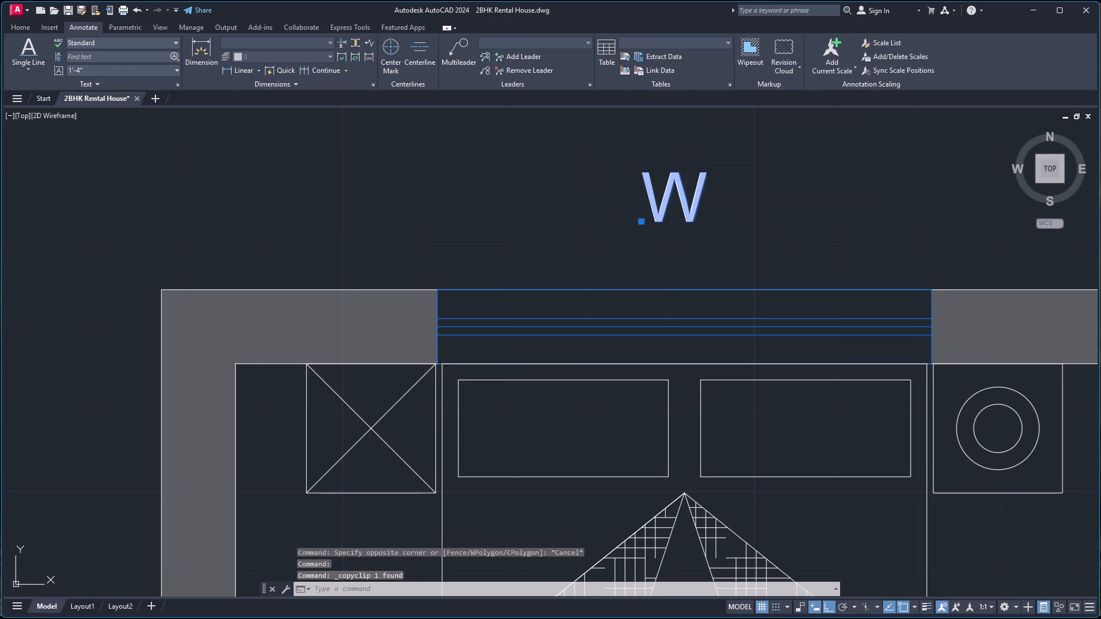
{"action": "key", "text": "ctrl+v"}
{"action": "scroll", "coordinate": [907, 248], "scroll_direction": "down", "scroll_amount": 4}
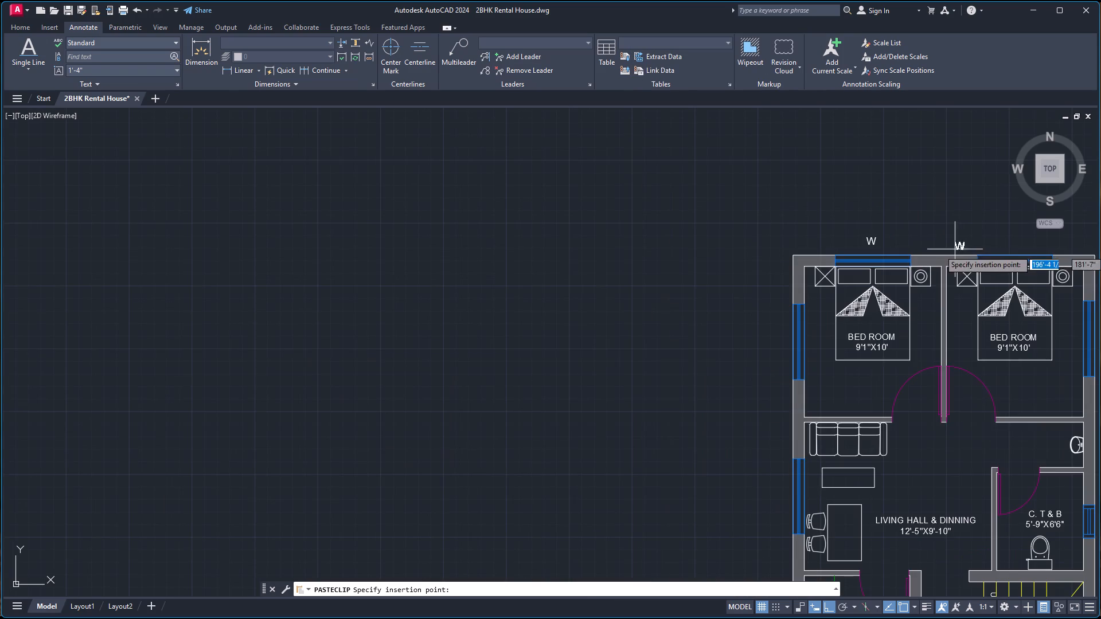
{"action": "scroll", "coordinate": [1010, 249], "scroll_direction": "down", "scroll_amount": 2}
{"action": "scroll", "coordinate": [1021, 240], "scroll_direction": "up", "scroll_amount": 4}
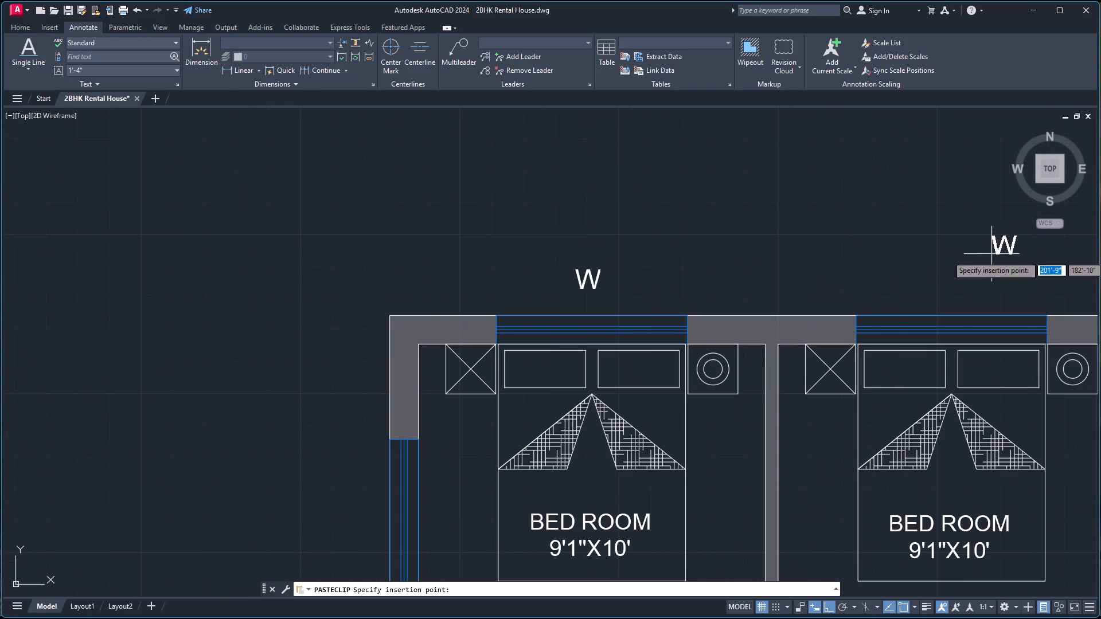
{"action": "left_click", "coordinate": [947, 304]}
Paste W labels outside the left wall beside the bedroom, living hall and kitchen windows.
{"action": "key", "text": "ctrl+v"}
{"action": "scroll", "coordinate": [940, 248], "scroll_direction": "down", "scroll_amount": 5}
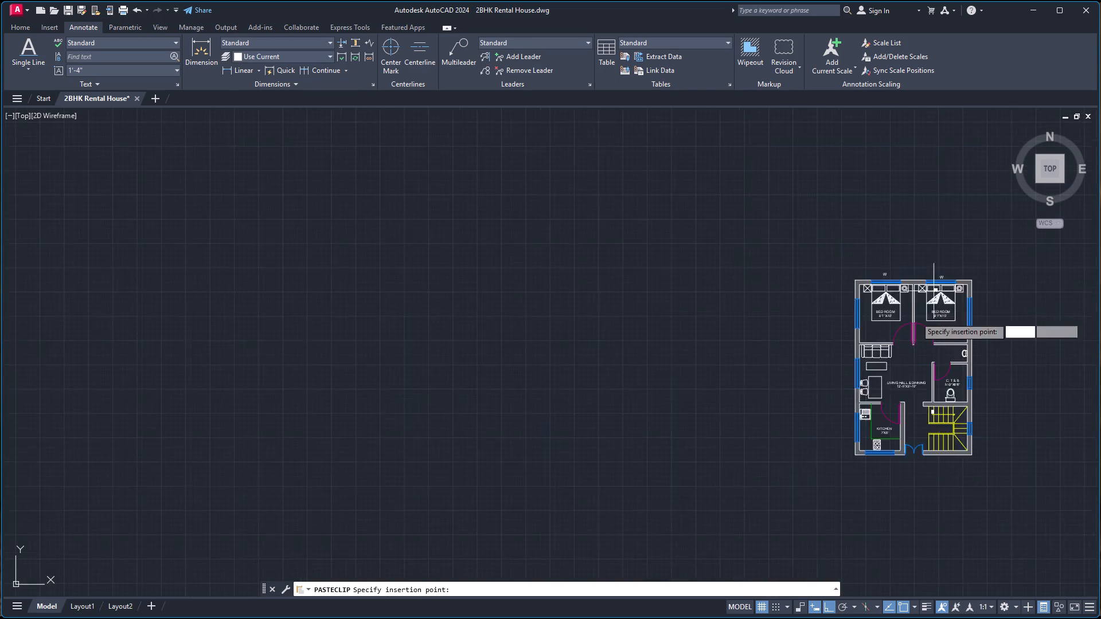
{"action": "scroll", "coordinate": [857, 378], "scroll_direction": "up", "scroll_amount": 3}
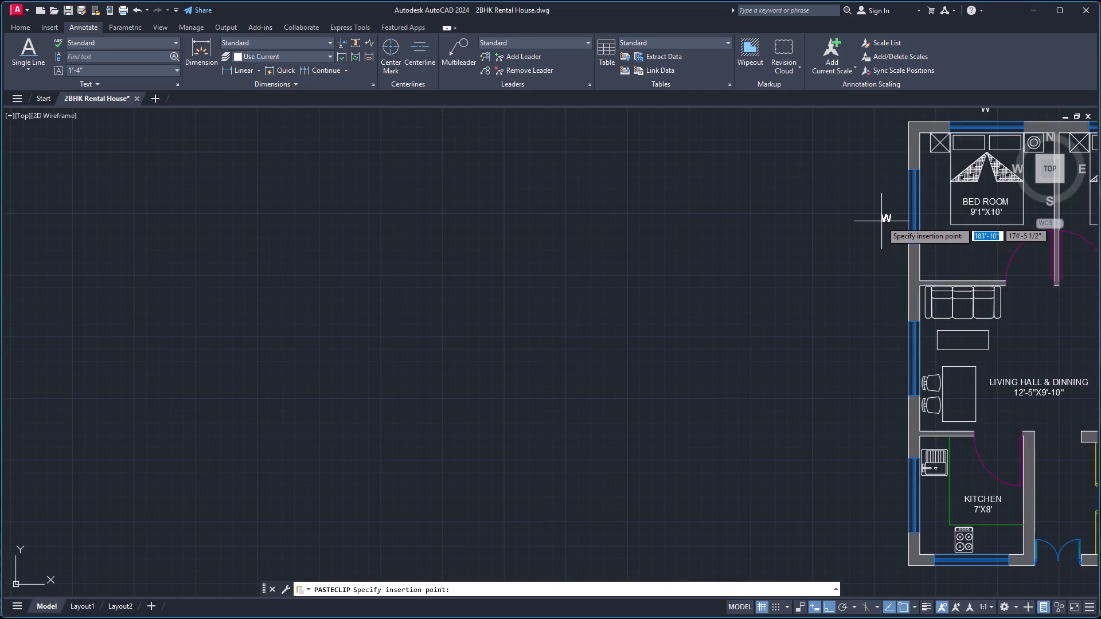
{"action": "left_click", "coordinate": [887, 214]}
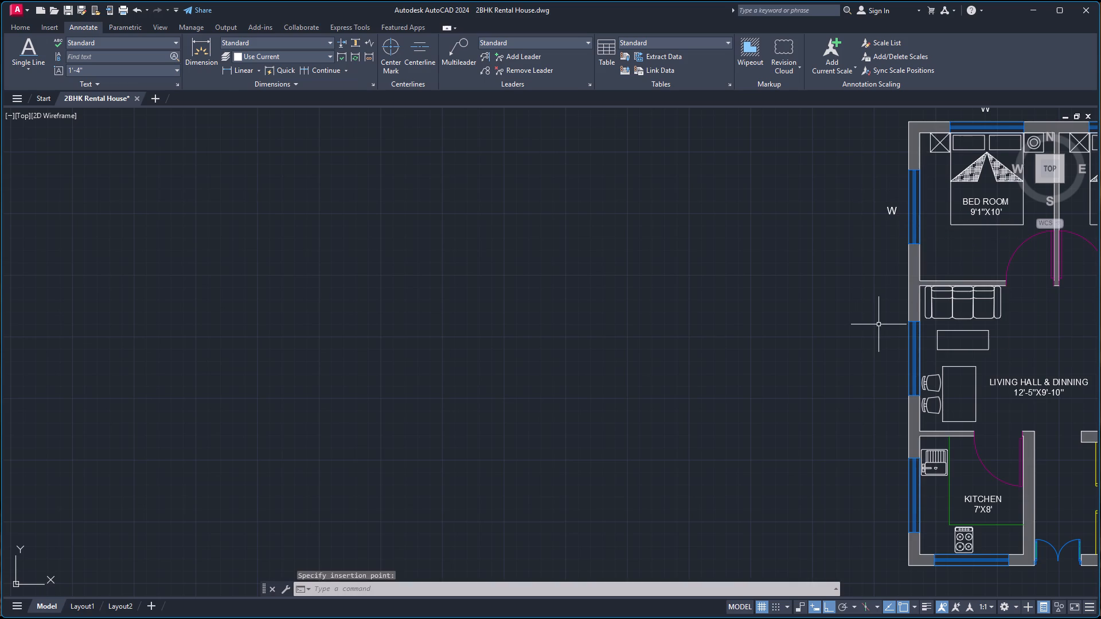
{"action": "key", "text": "ctrl+v"}
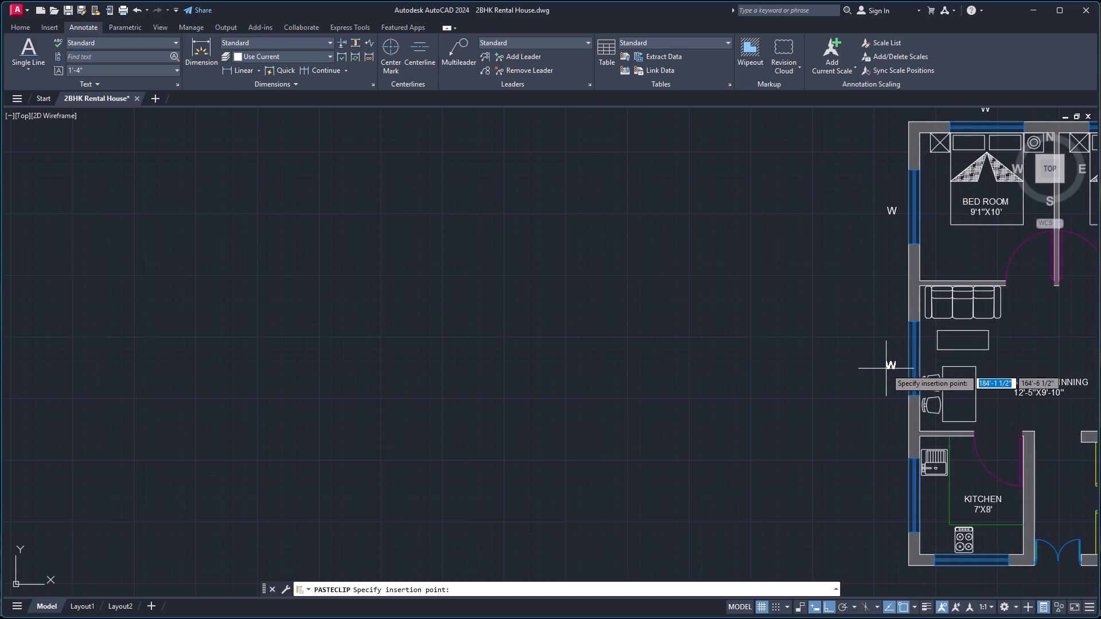
{"action": "left_click", "coordinate": [886, 369]}
{"action": "key", "text": "ctrl+v"}
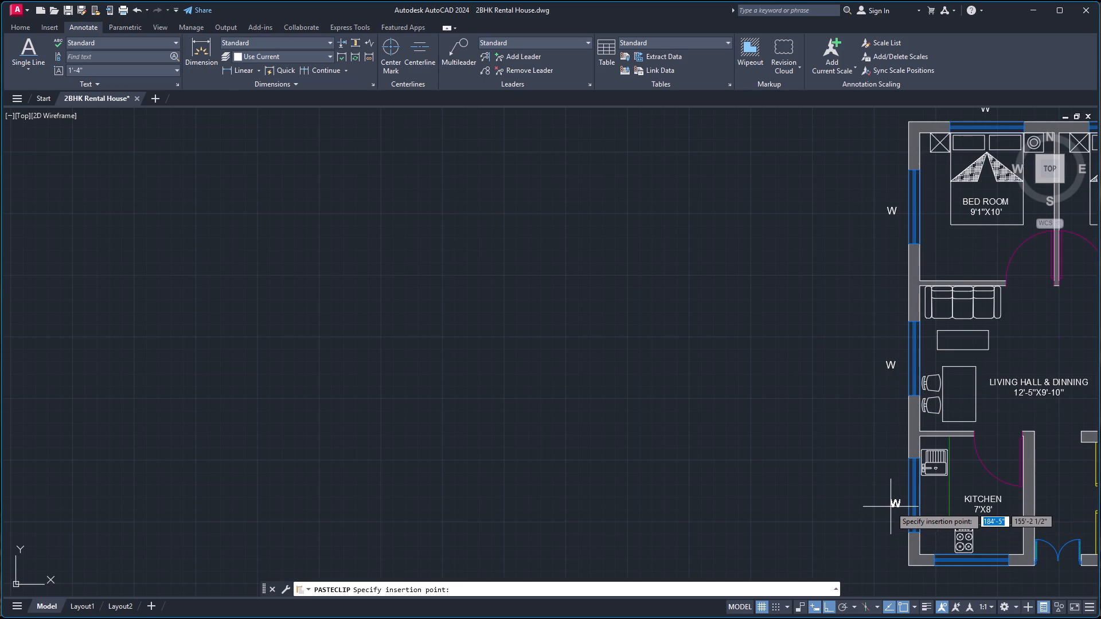
{"action": "left_click", "coordinate": [891, 500]}
Paste W labels below the kitchen's bottom window and below the double entrance door.
{"action": "key", "text": "ctrl+v"}
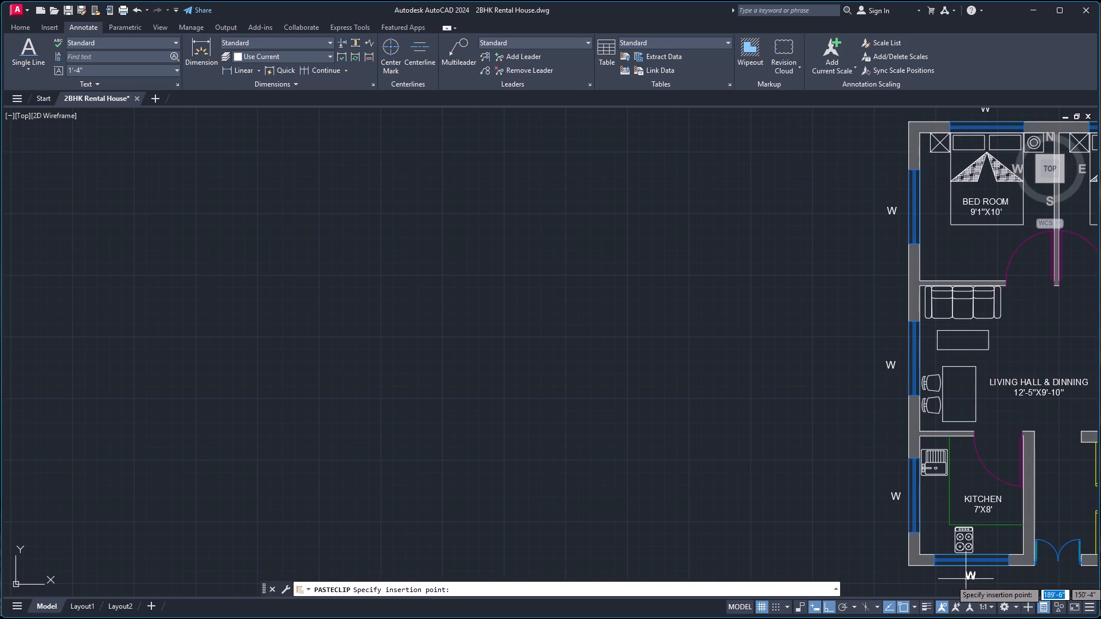
{"action": "left_click", "coordinate": [966, 580]}
{"action": "key", "text": "ctrl+v"}
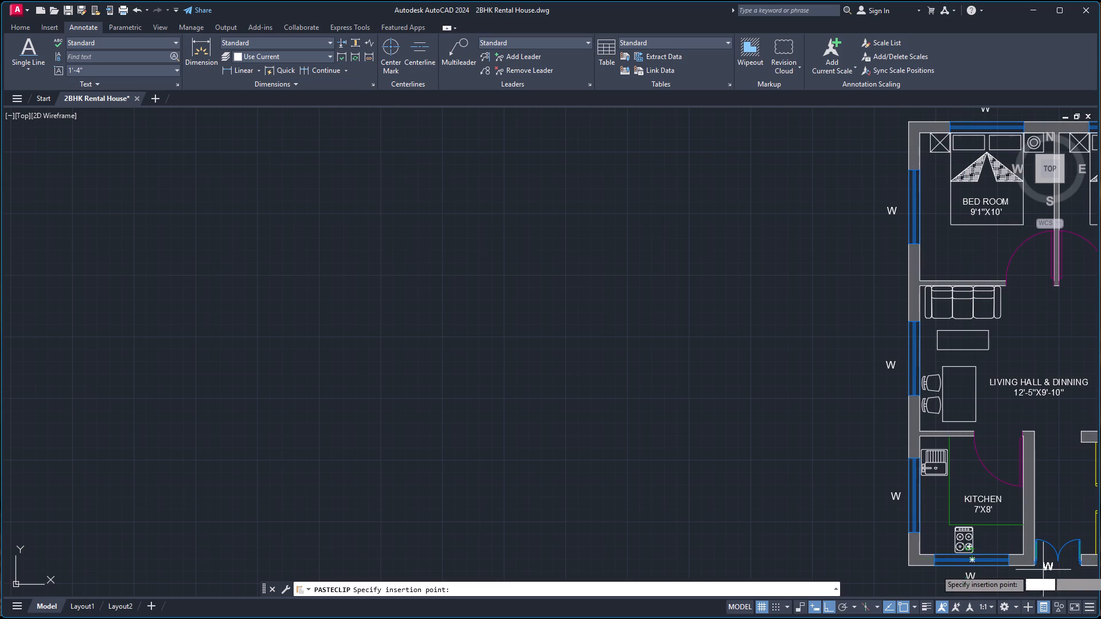
{"action": "scroll", "coordinate": [1045, 570], "scroll_direction": "down", "scroll_amount": 2}
{"action": "scroll", "coordinate": [1070, 583], "scroll_direction": "up", "scroll_amount": 4}
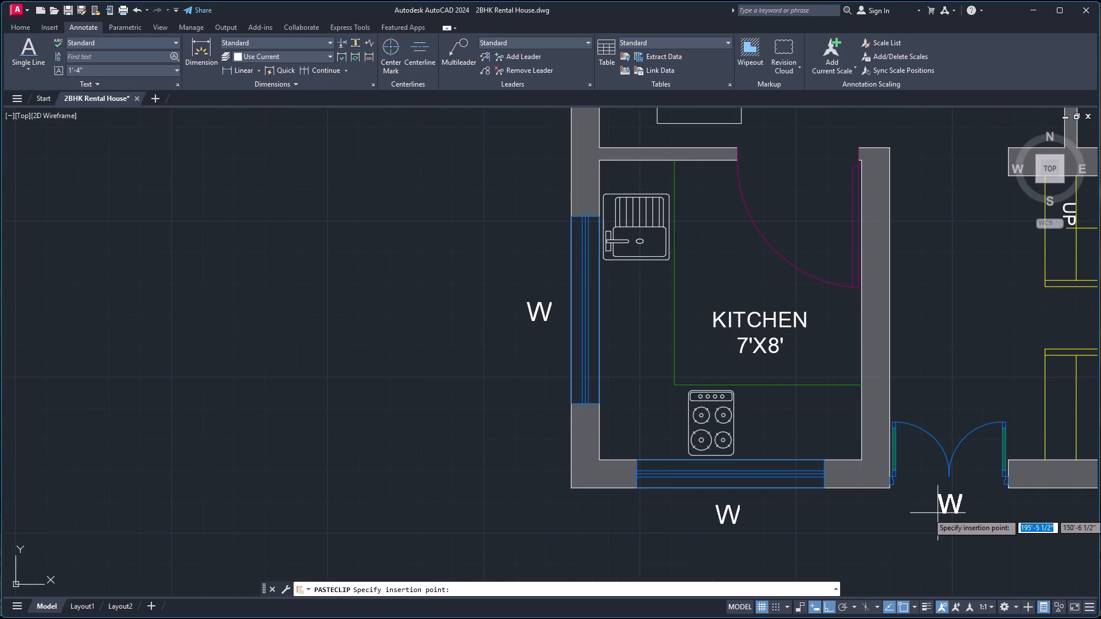
{"action": "left_click", "coordinate": [938, 508]}
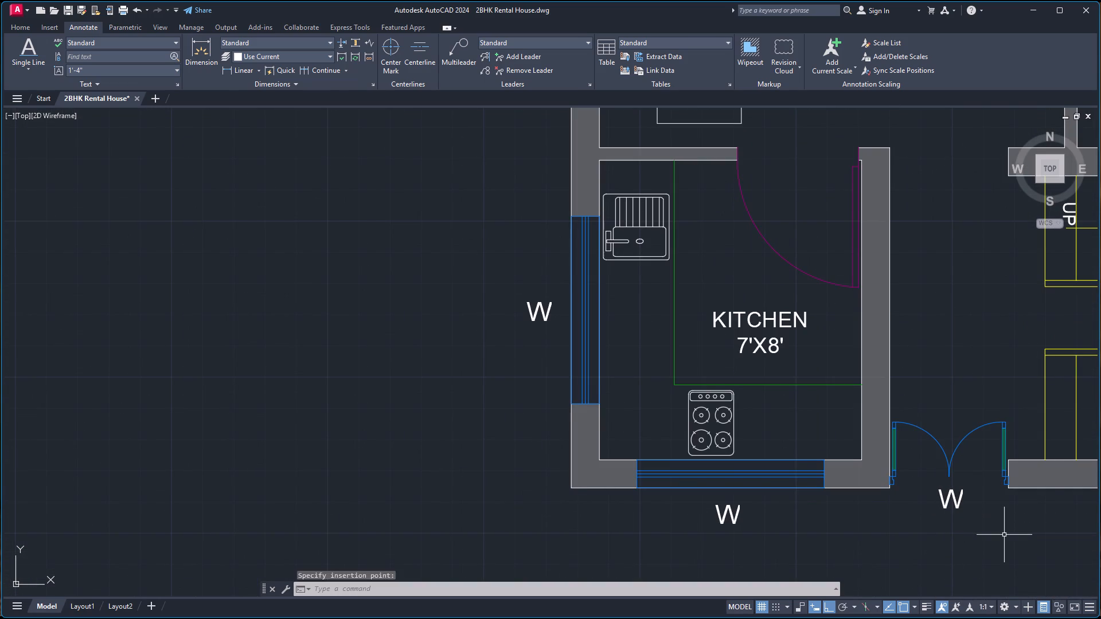
Paste a W label outside the right wall beside the staircase window.
{"action": "key", "text": "ctrl+v"}
{"action": "scroll", "coordinate": [1014, 534], "scroll_direction": "down", "scroll_amount": 6}
{"action": "scroll", "coordinate": [1045, 519], "scroll_direction": "up", "scroll_amount": 4}
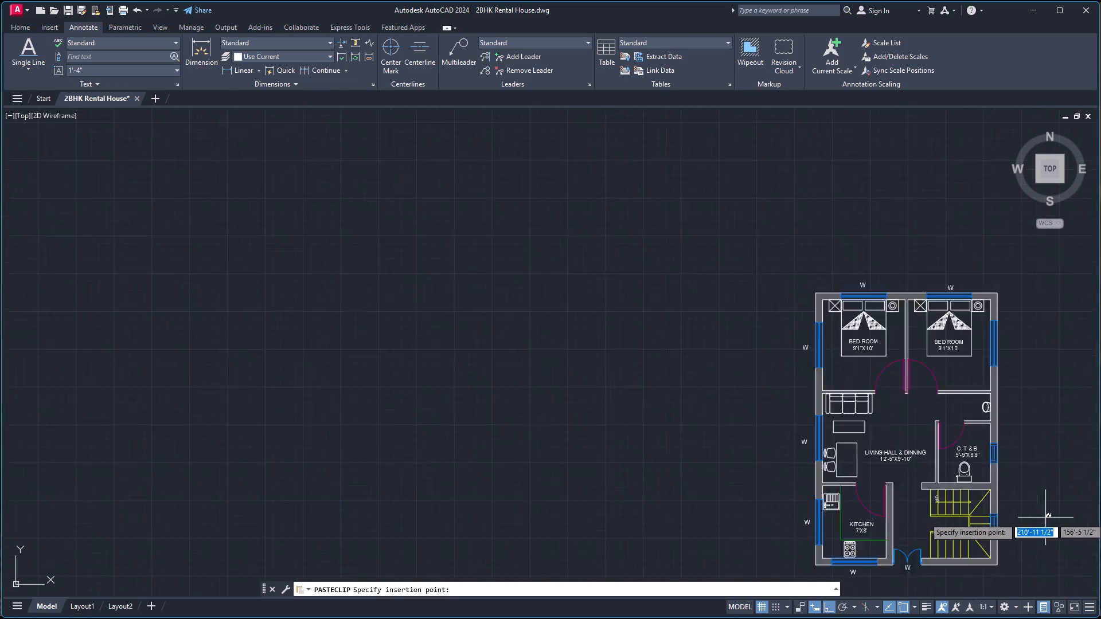
{"action": "scroll", "coordinate": [1045, 518], "scroll_direction": "up", "scroll_amount": 1}
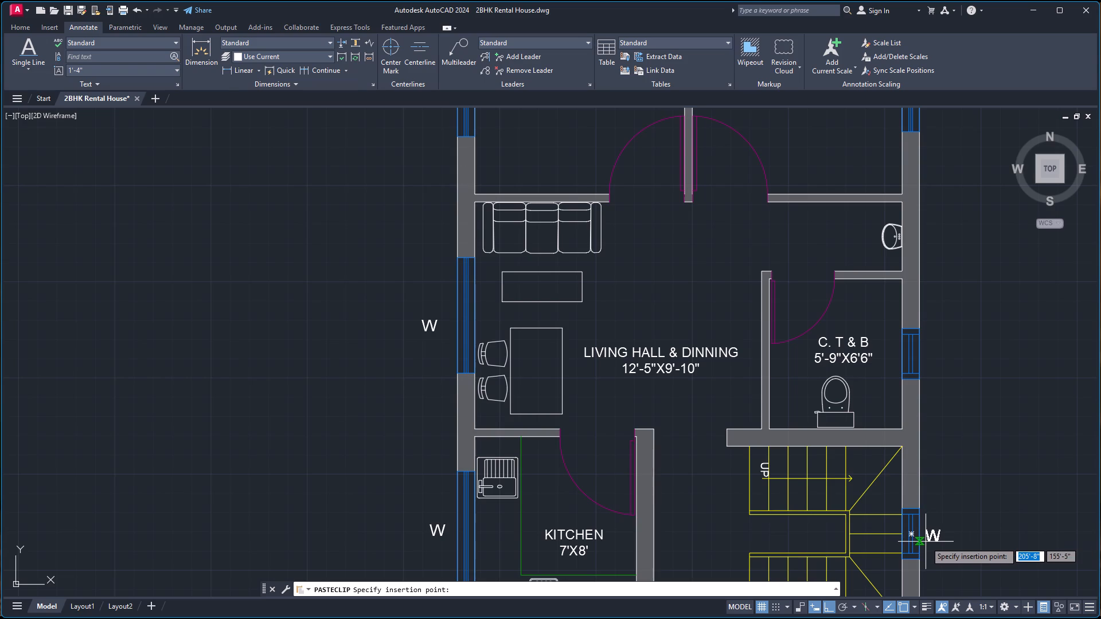
{"action": "scroll", "coordinate": [927, 537], "scroll_direction": "up", "scroll_amount": 3}
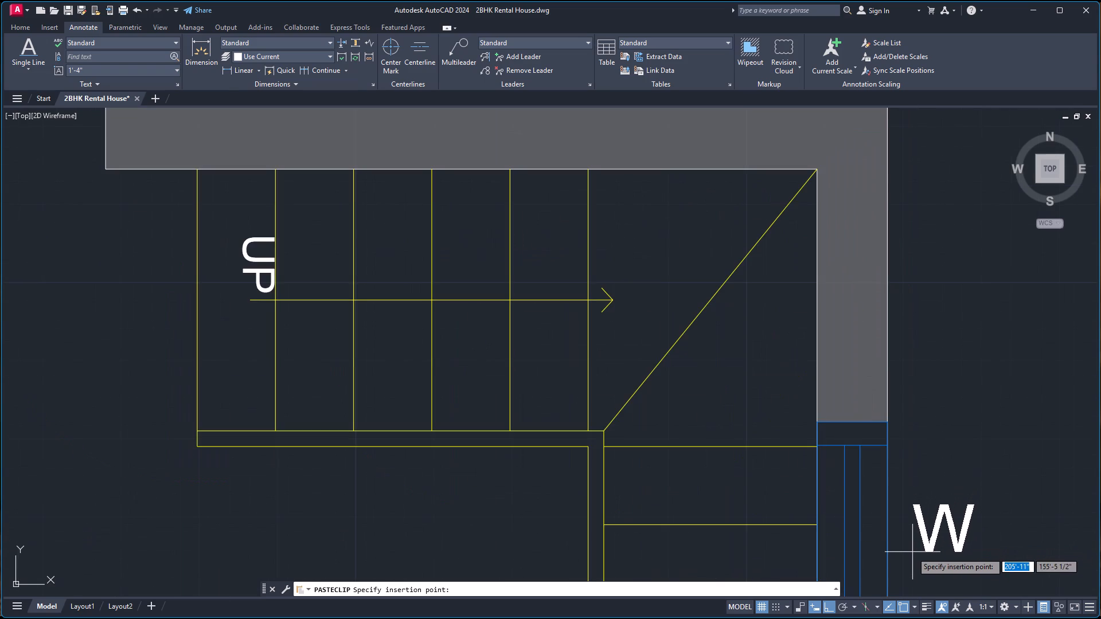
{"action": "left_click", "coordinate": [908, 550]}
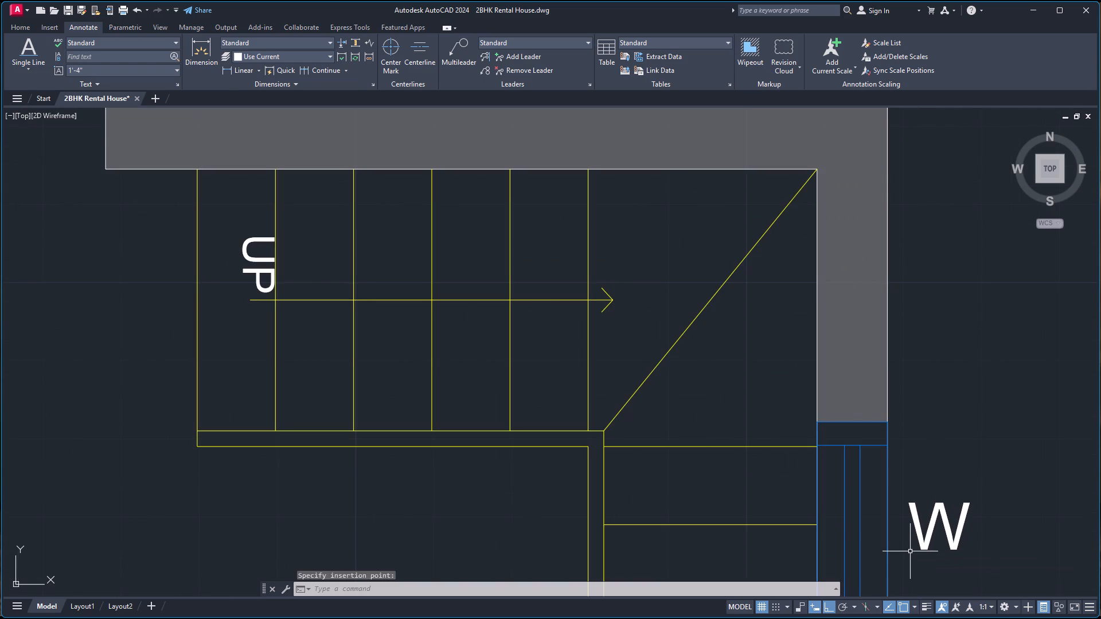
Paste W labels outside the right wall beside the C. T & B window and the right bedroom's side window.
{"action": "key", "text": "ctrl+v"}
{"action": "scroll", "coordinate": [917, 485], "scroll_direction": "down", "scroll_amount": 6}
{"action": "scroll", "coordinate": [924, 394], "scroll_direction": "up", "scroll_amount": 2}
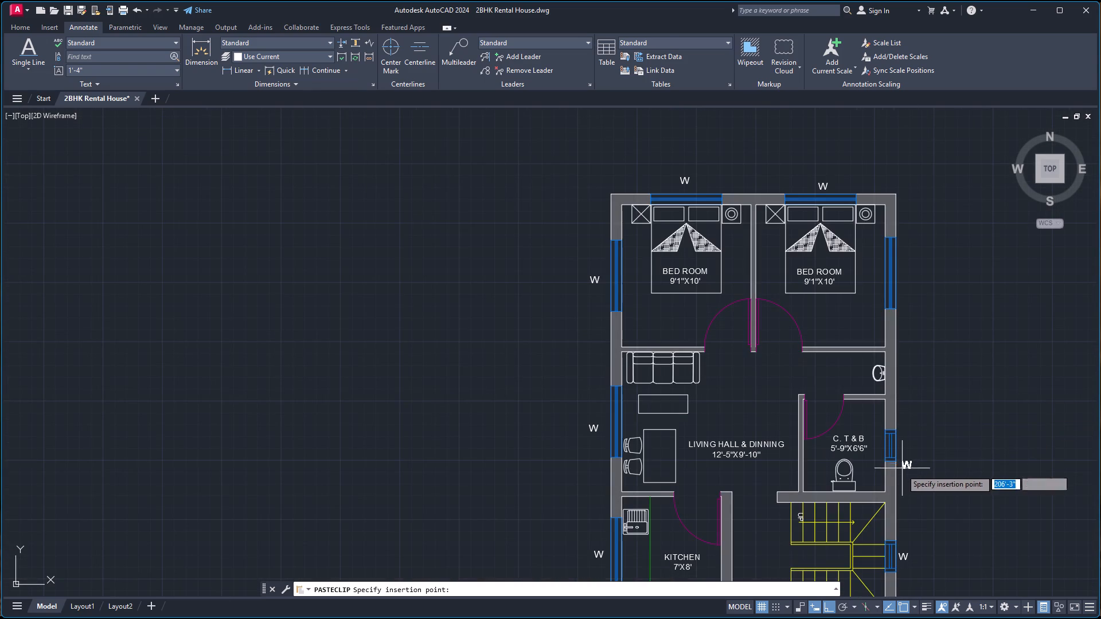
{"action": "scroll", "coordinate": [911, 448], "scroll_direction": "up", "scroll_amount": 4}
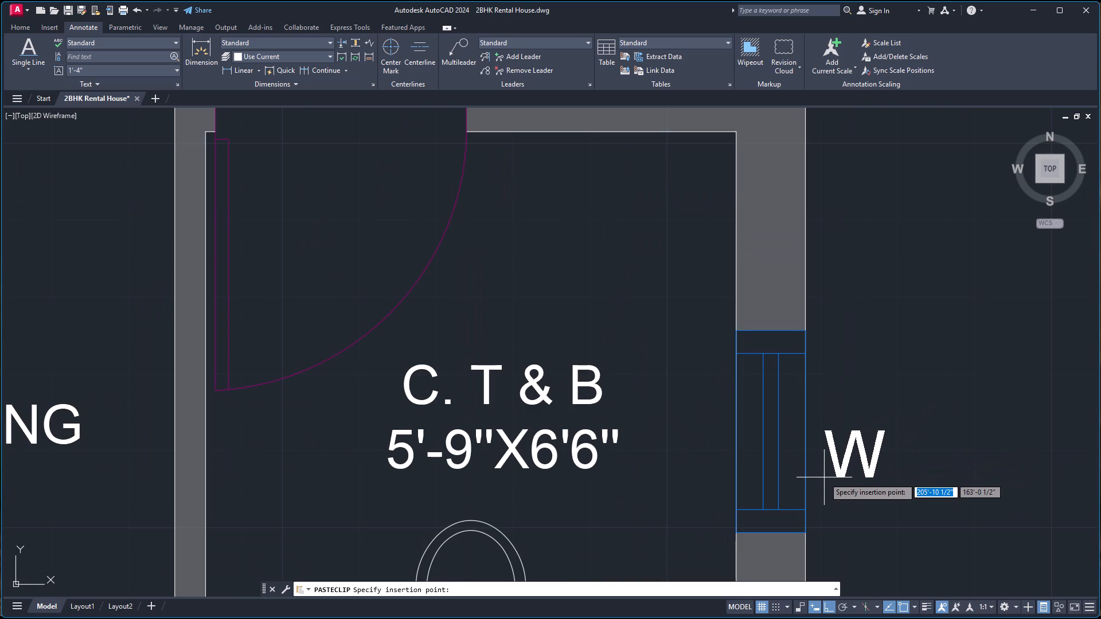
{"action": "left_click", "coordinate": [826, 464]}
{"action": "key", "text": "ctrl+v"}
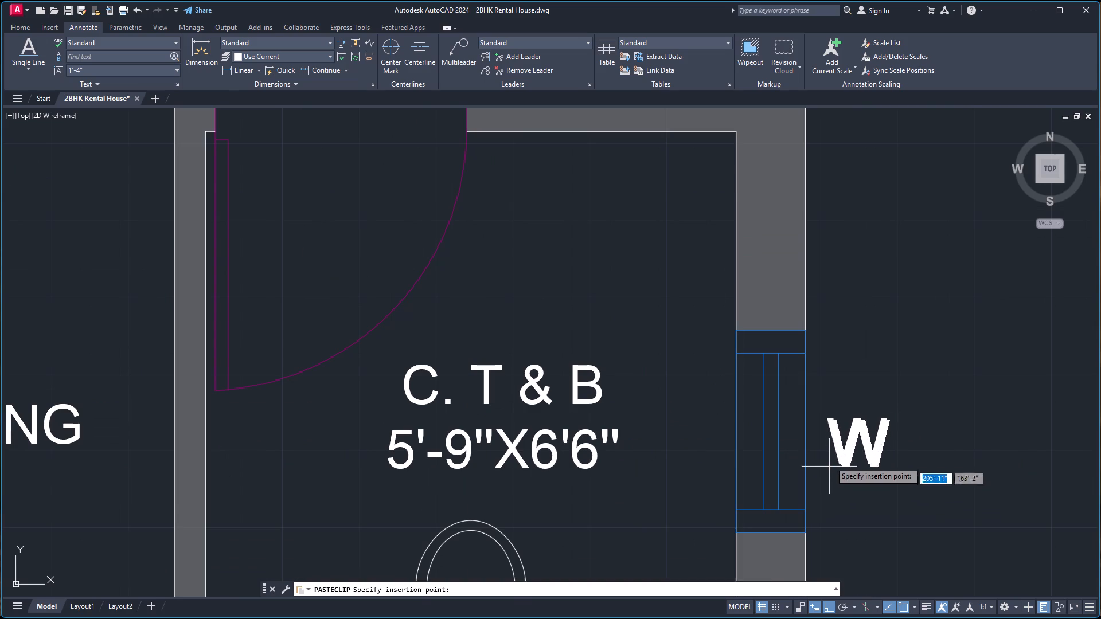
{"action": "scroll", "coordinate": [830, 459], "scroll_direction": "down", "scroll_amount": 5}
{"action": "scroll", "coordinate": [837, 353], "scroll_direction": "up", "scroll_amount": 4}
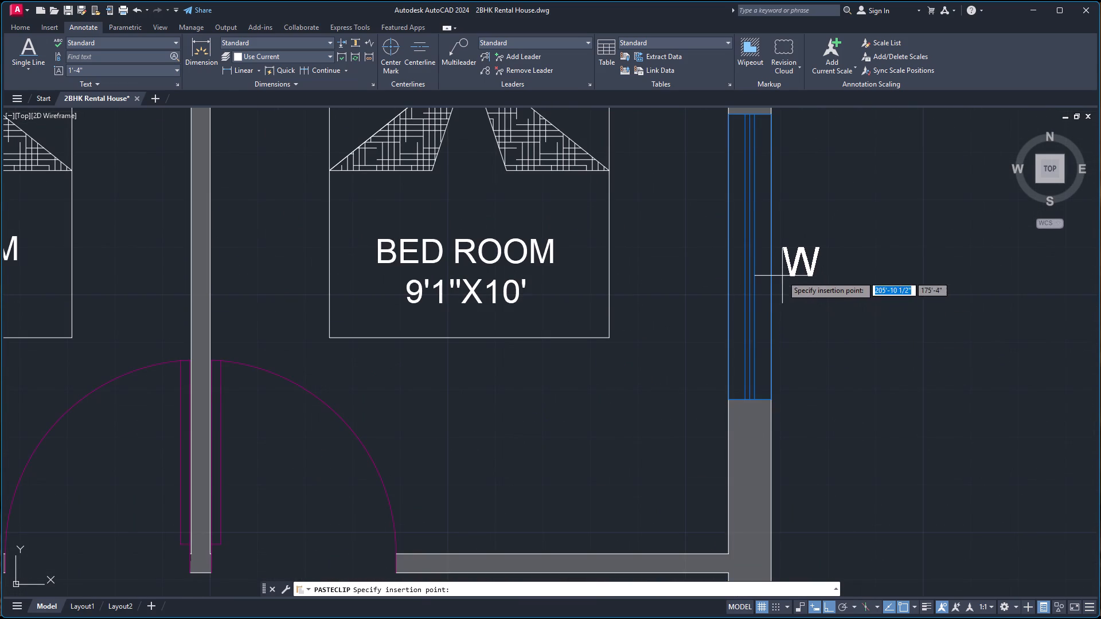
{"action": "left_click", "coordinate": [786, 275]}
Paste W labels at the two bedroom door openings, the C. T & B door and the kitchen door.
{"action": "scroll", "coordinate": [786, 336], "scroll_direction": "down", "scroll_amount": 4}
{"action": "scroll", "coordinate": [773, 379], "scroll_direction": "up", "scroll_amount": 3, "text": "ctrl"}
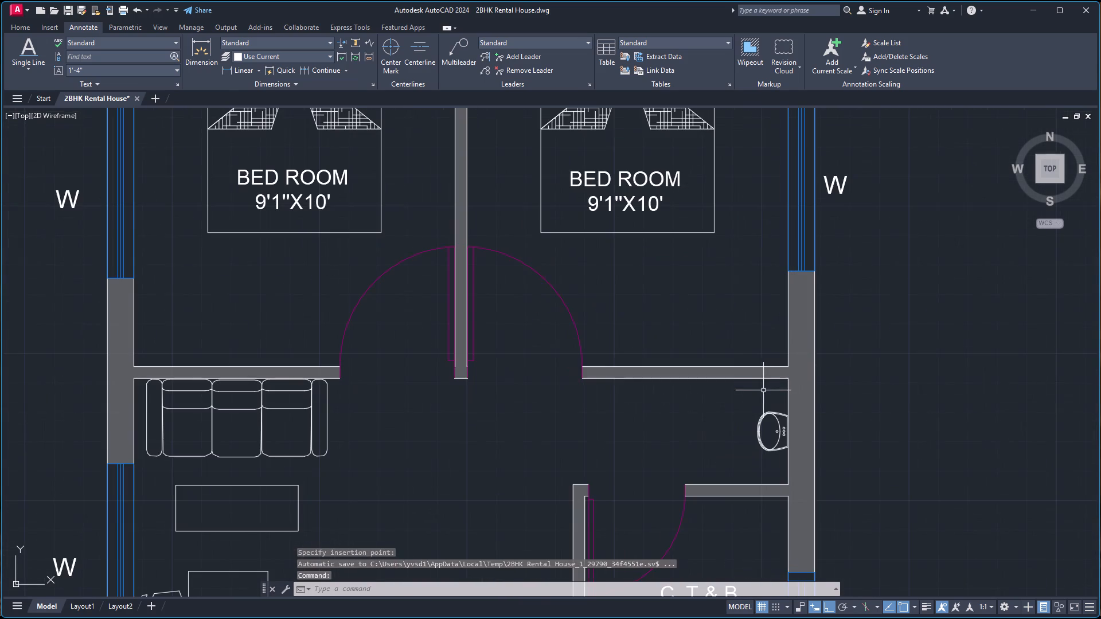
{"action": "key", "text": "ctrl+v"}
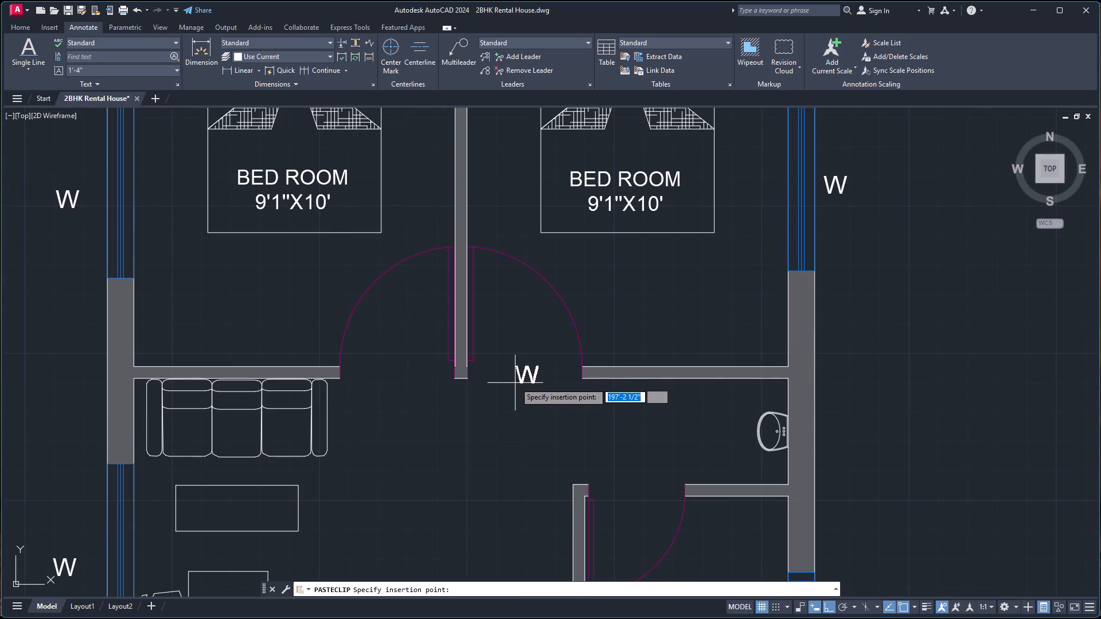
{"action": "left_click", "coordinate": [514, 382]}
{"action": "key", "text": "ctrl+v"}
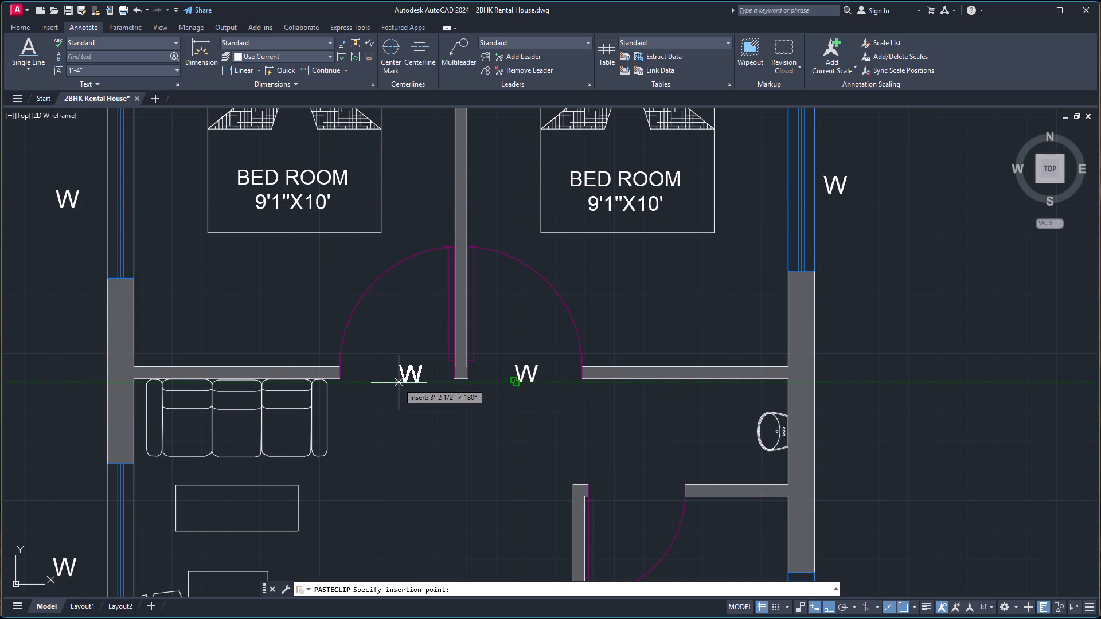
{"action": "left_click", "coordinate": [382, 383]}
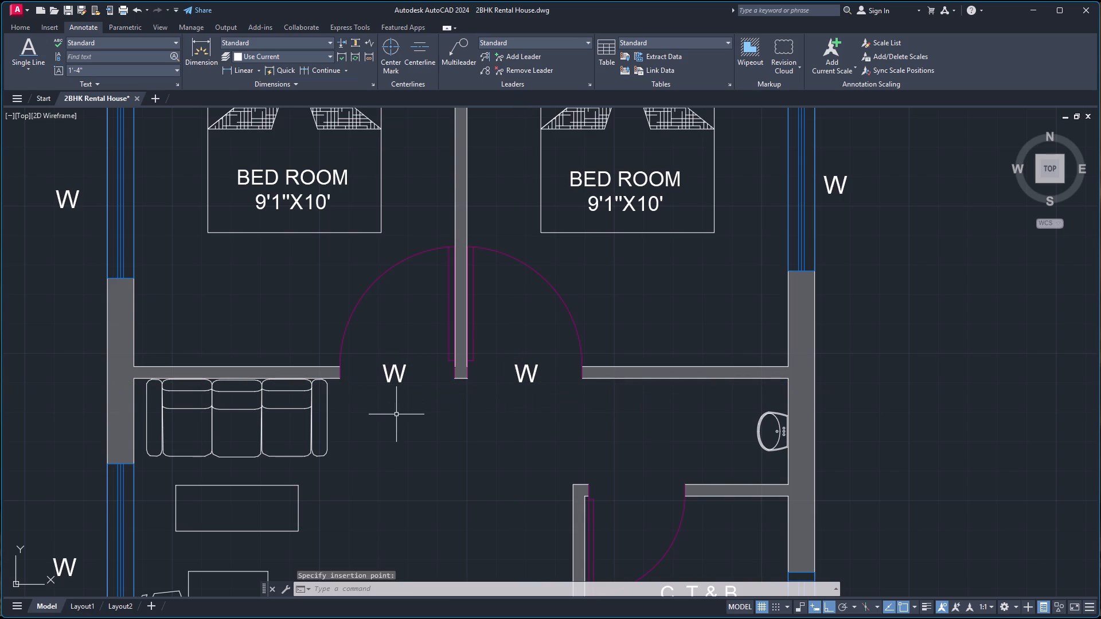
{"action": "key", "text": "ctrl+v"}
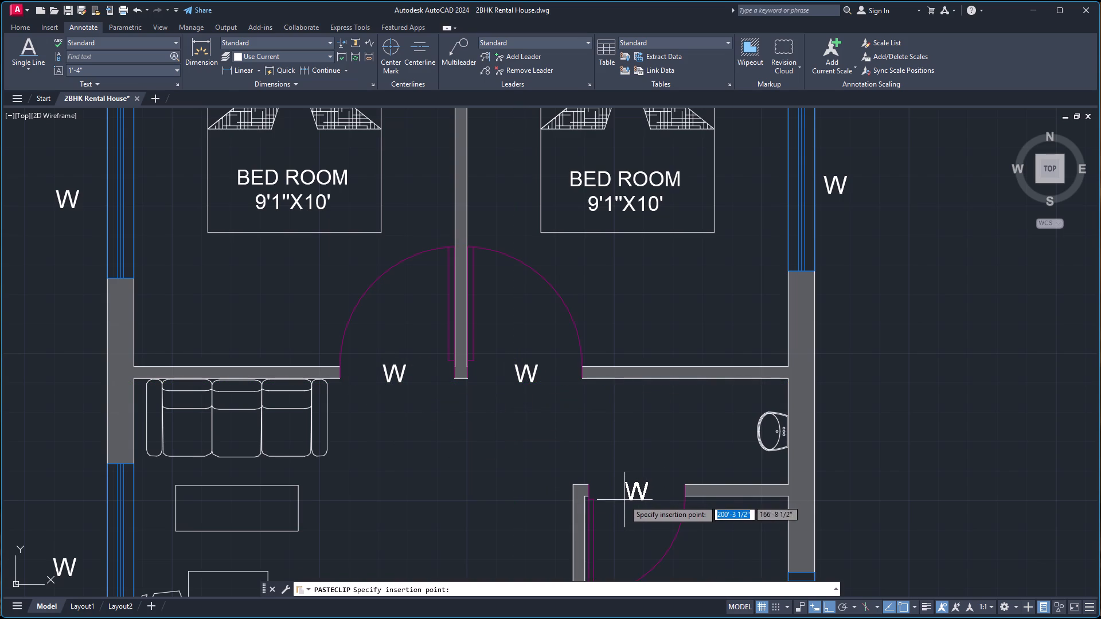
{"action": "left_click", "coordinate": [624, 502]}
{"action": "key", "text": "ctrl+v"}
{"action": "scroll", "coordinate": [581, 520], "scroll_direction": "down", "scroll_amount": 4}
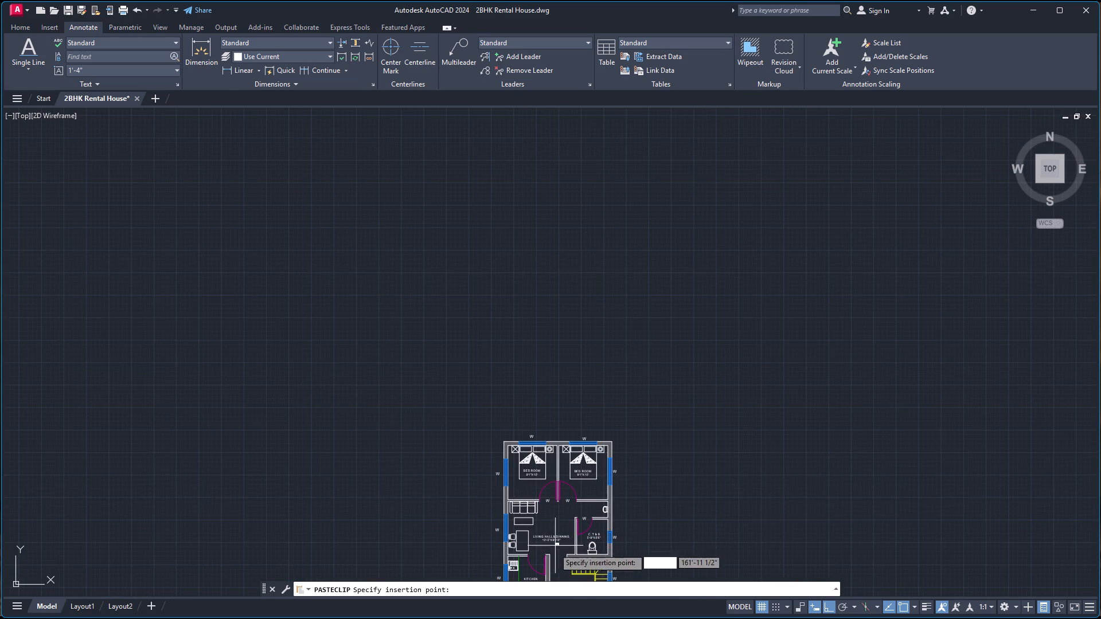
{"action": "scroll", "coordinate": [536, 566], "scroll_direction": "up", "scroll_amount": 3}
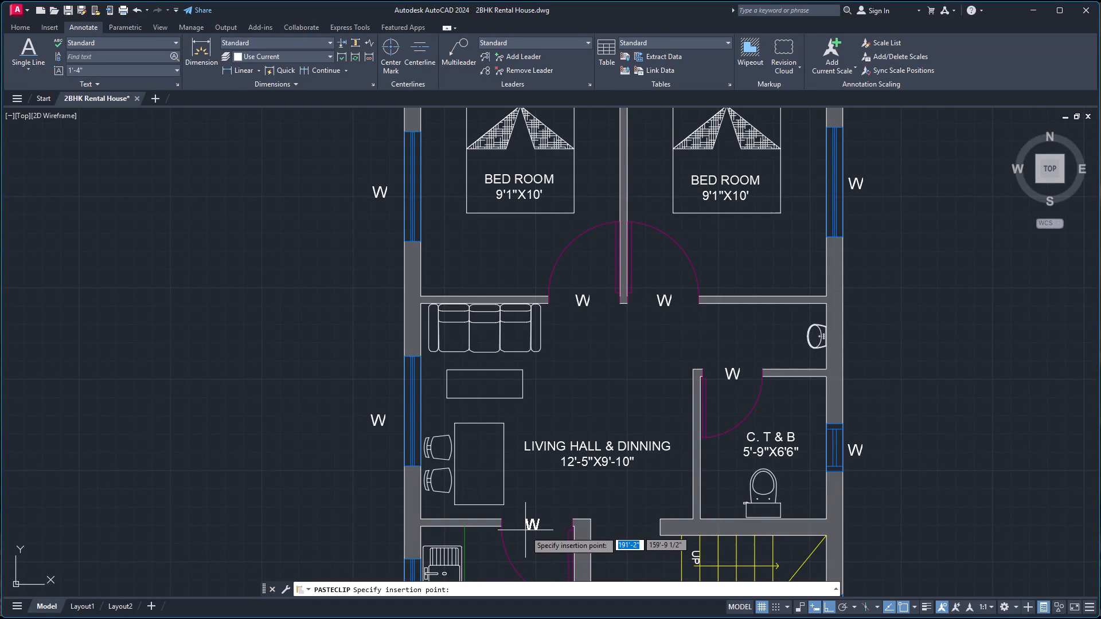
{"action": "left_click", "coordinate": [528, 532]}
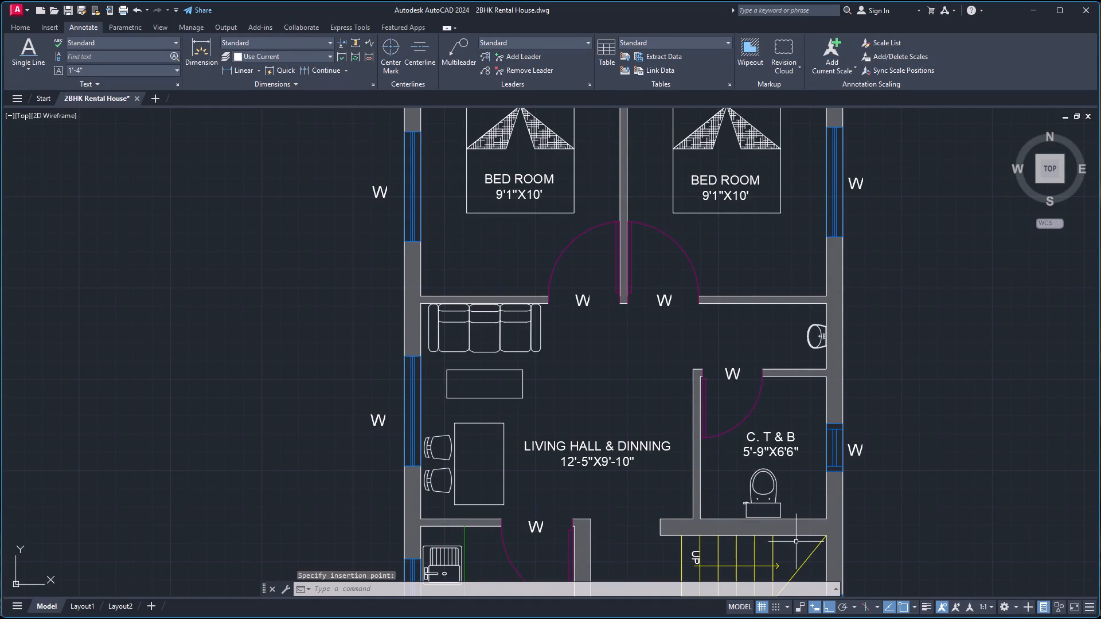
{"action": "key", "text": "Escape"}
Change the labels at both bedroom doors and the kitchen door to D.
{"action": "scroll", "coordinate": [908, 418], "scroll_direction": "down", "scroll_amount": 3}
{"action": "scroll", "coordinate": [835, 386], "scroll_direction": "up", "scroll_amount": 2}
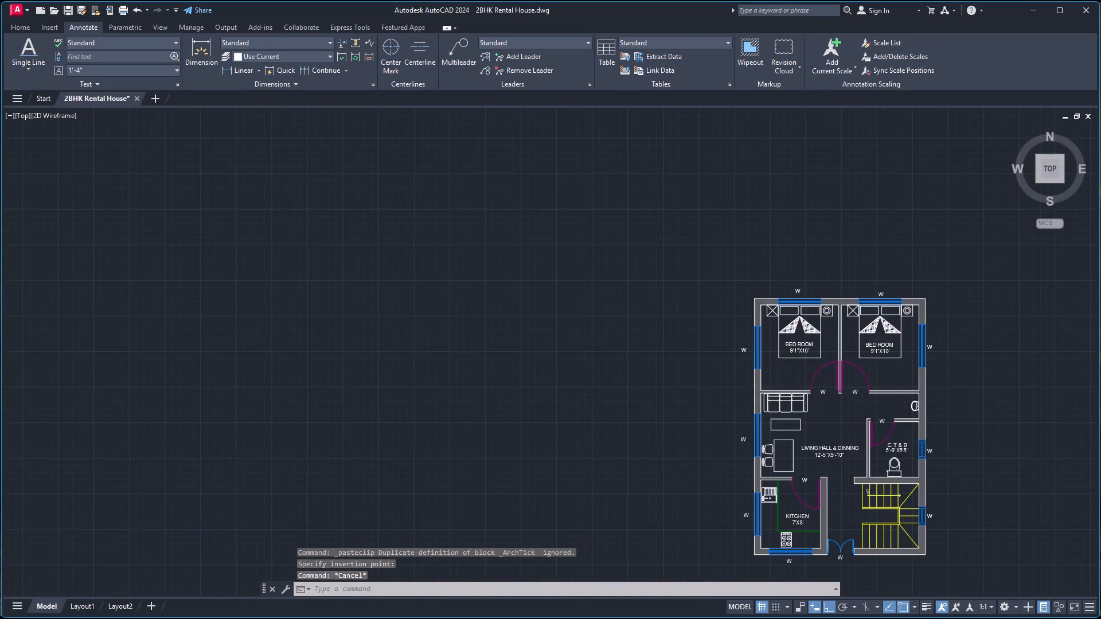
{"action": "double_click", "coordinate": [816, 399]}
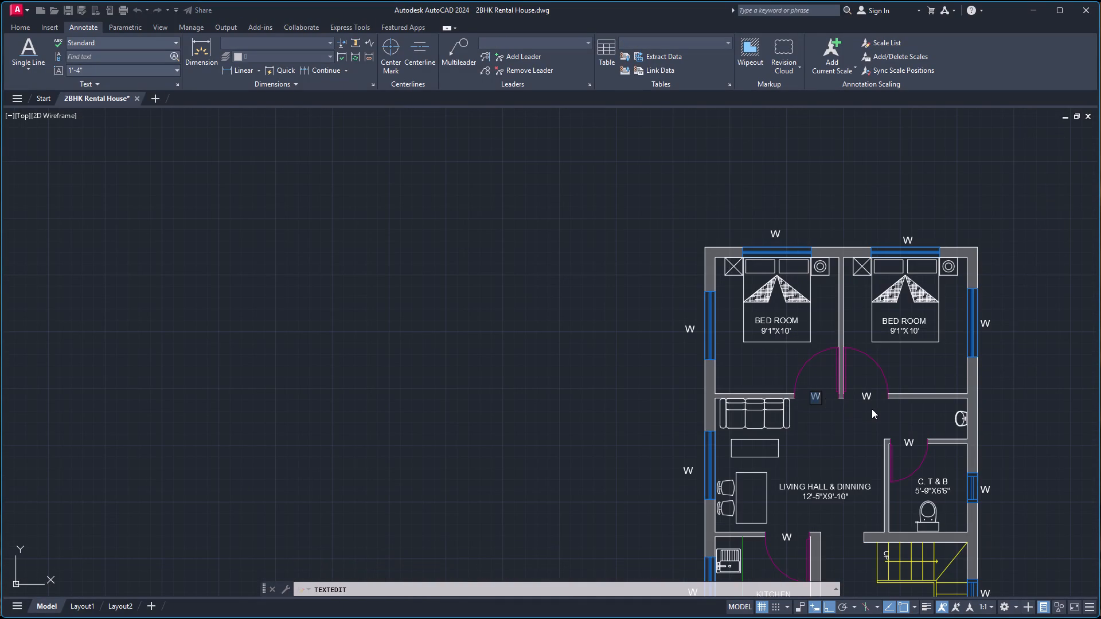
{"action": "key", "text": "d"}
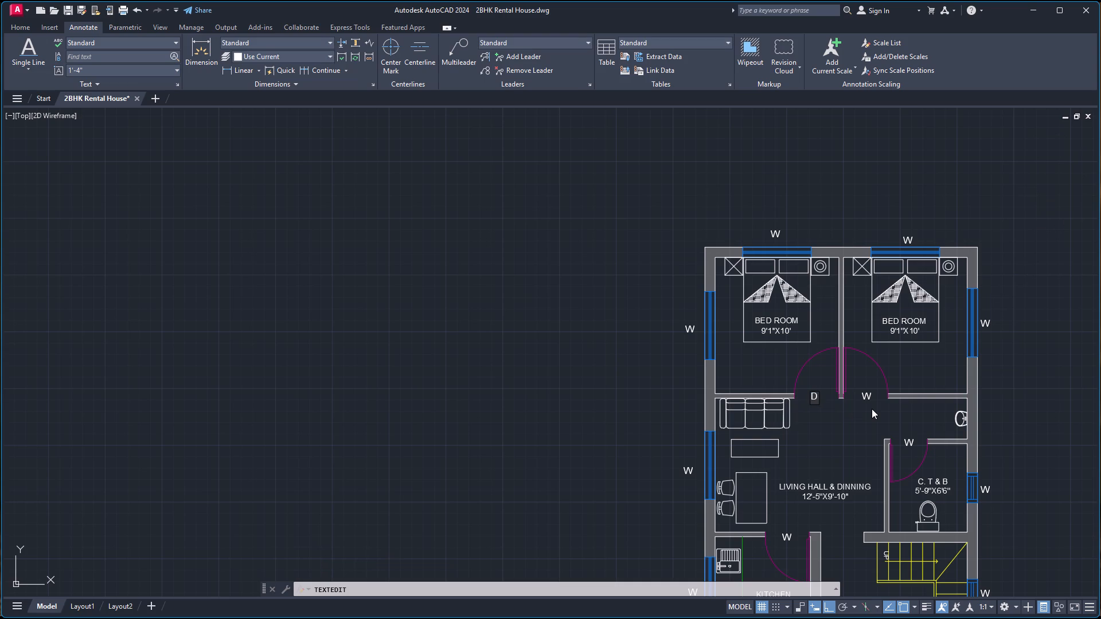
{"action": "double_click", "coordinate": [870, 399]}
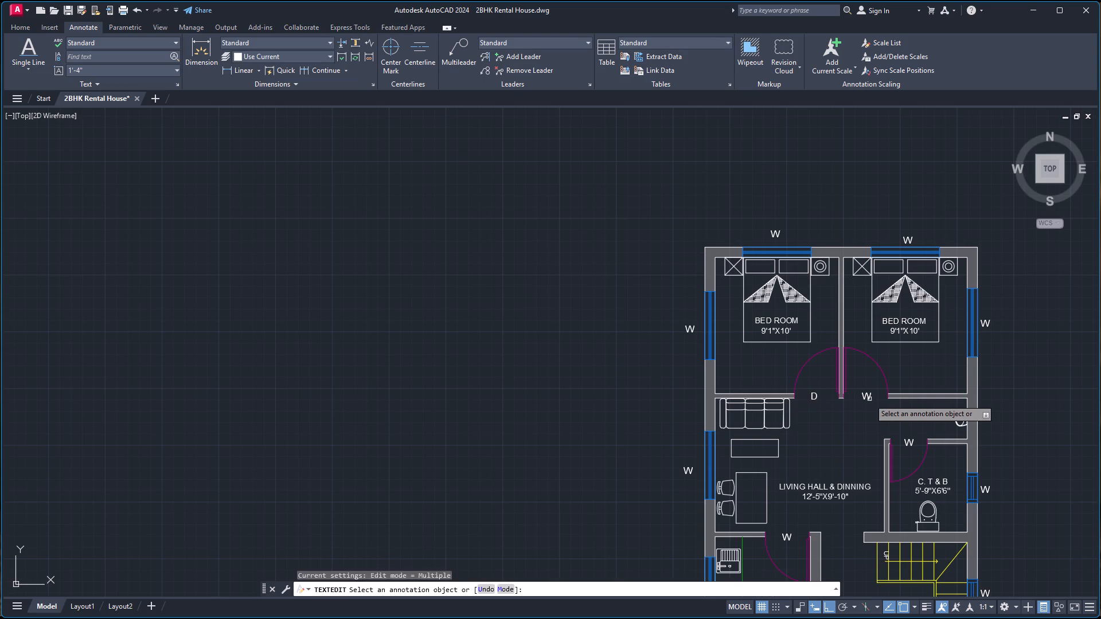
{"action": "double_click", "coordinate": [866, 395]}
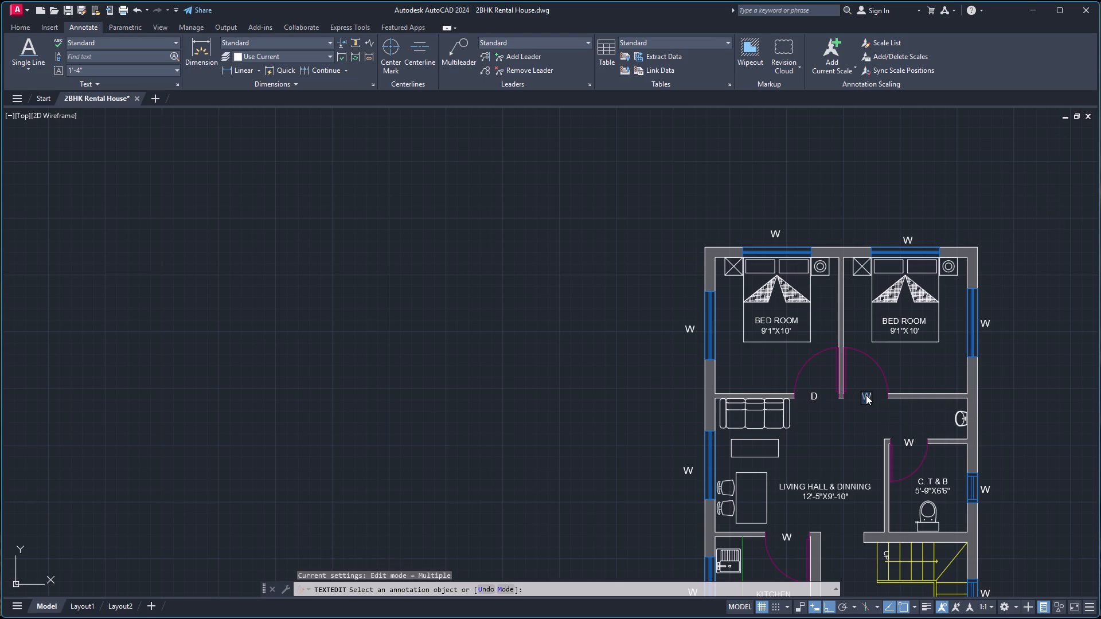
{"action": "key", "text": "d"}
{"action": "double_click", "coordinate": [787, 534]}
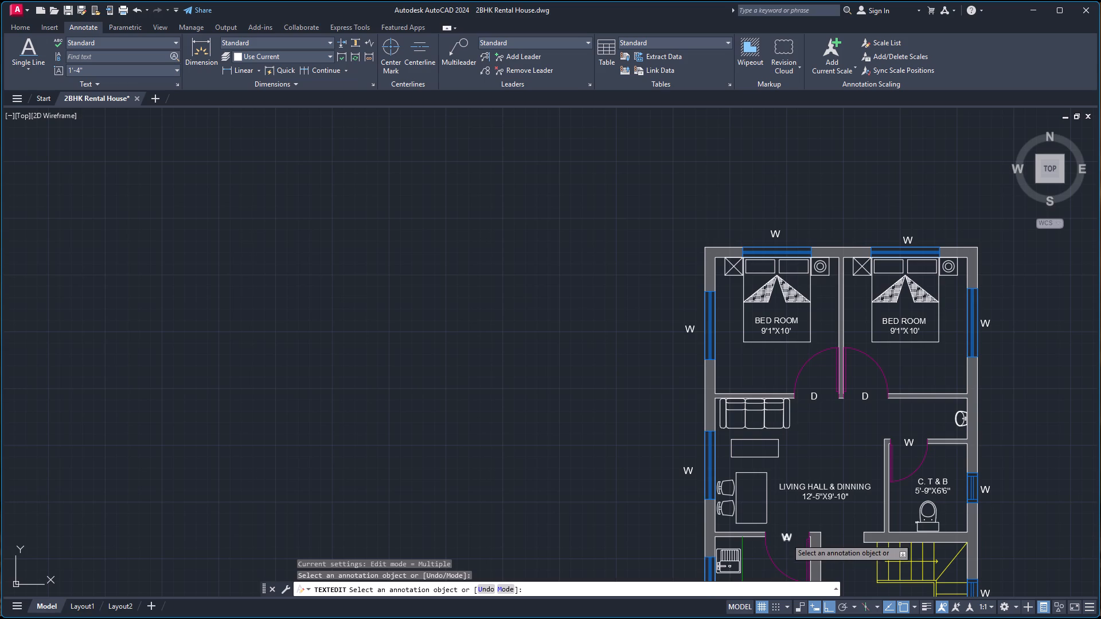
{"action": "double_click", "coordinate": [786, 538]}
{"action": "key", "text": "d"}
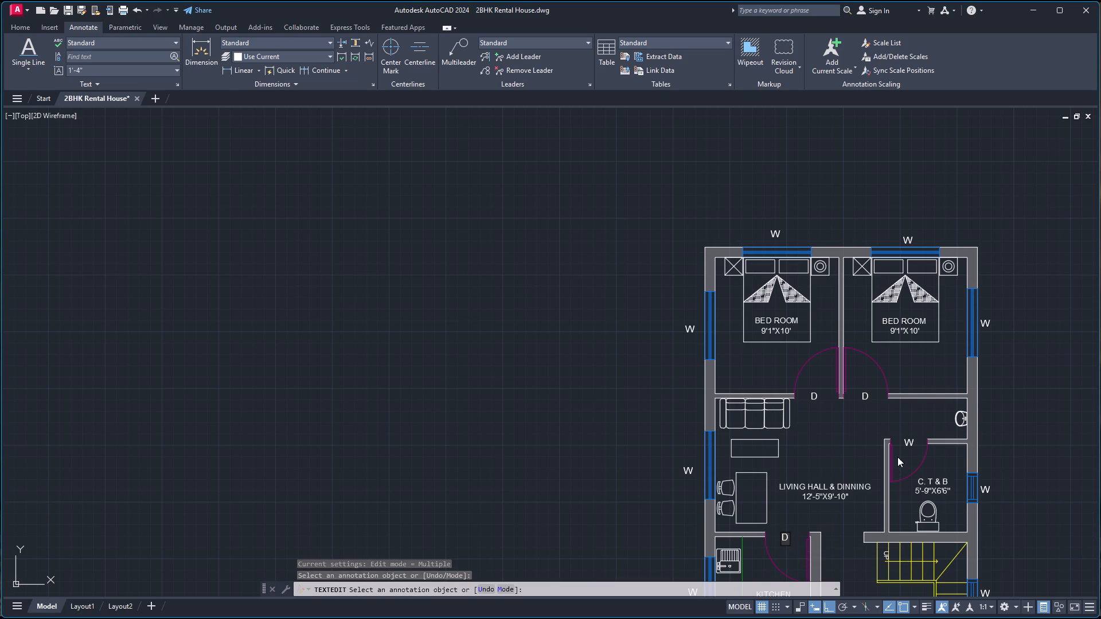
Change the label at the C. T & B door to D1.
{"action": "left_click", "coordinate": [907, 441]}
{"action": "double_click", "coordinate": [907, 441]}
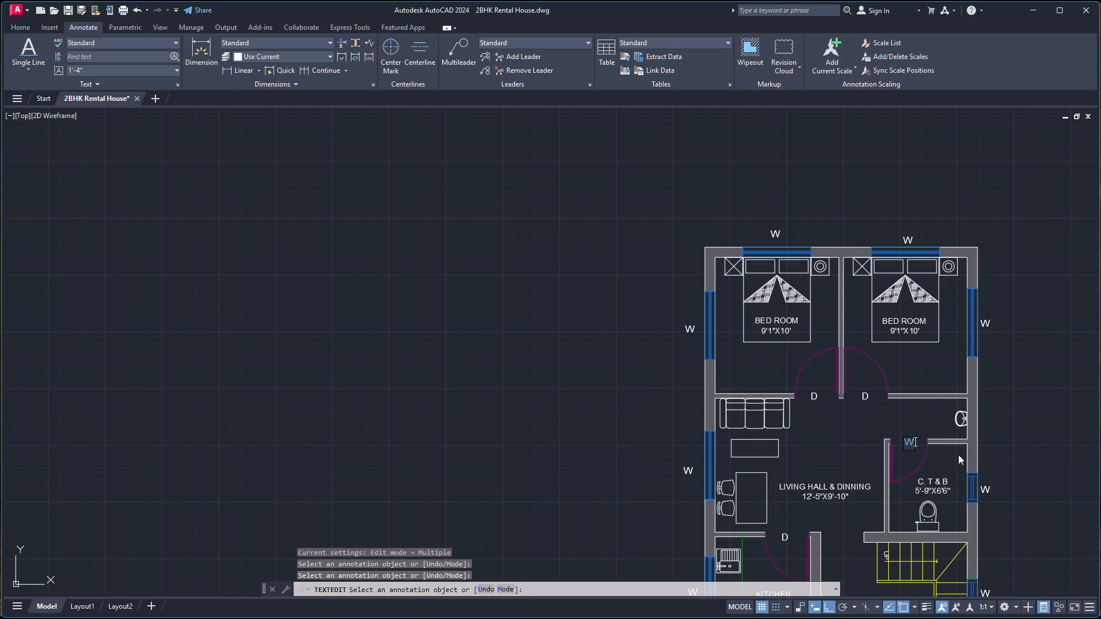
{"action": "type", "text": "D1"}
{"action": "left_click", "coordinate": [1073, 397]}
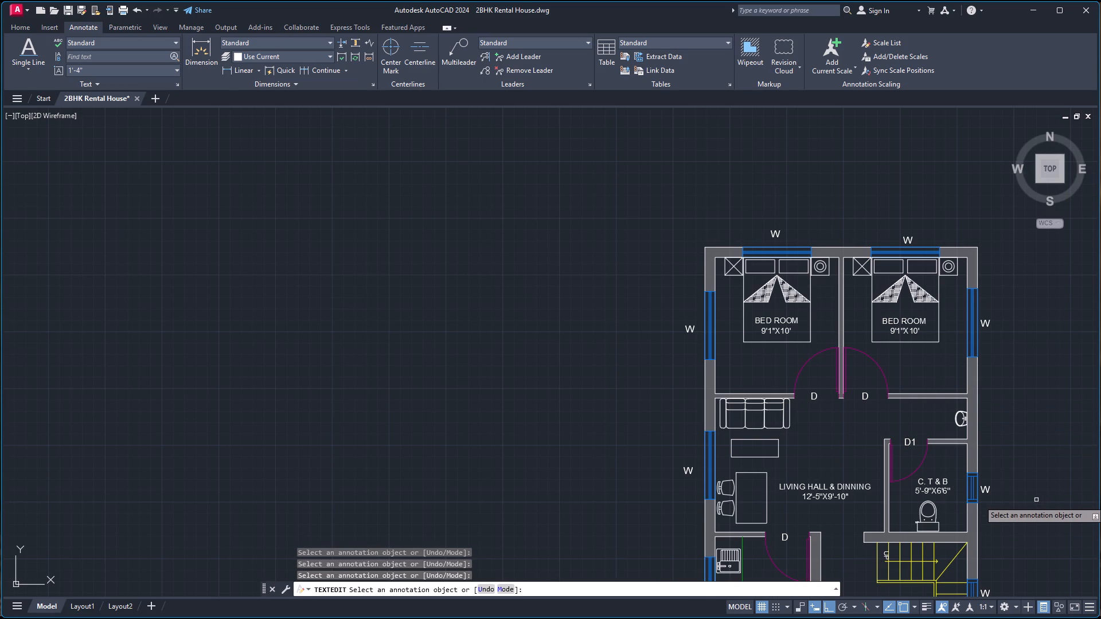
Change the label beside the C. T & B window to V.
{"action": "double_click", "coordinate": [985, 491]}
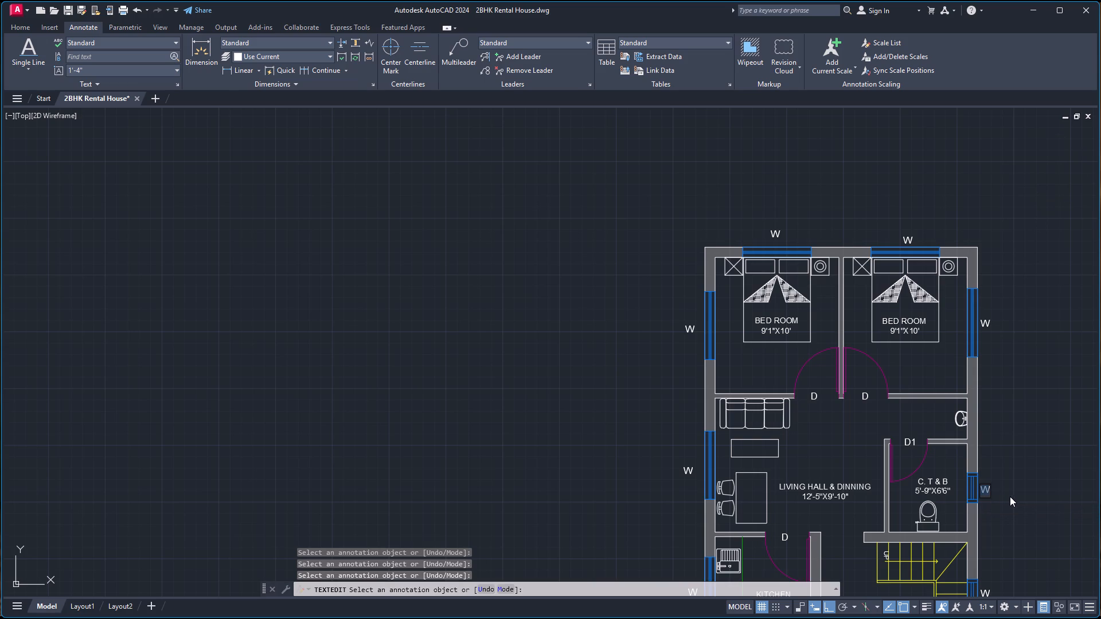
{"action": "key", "text": "v"}
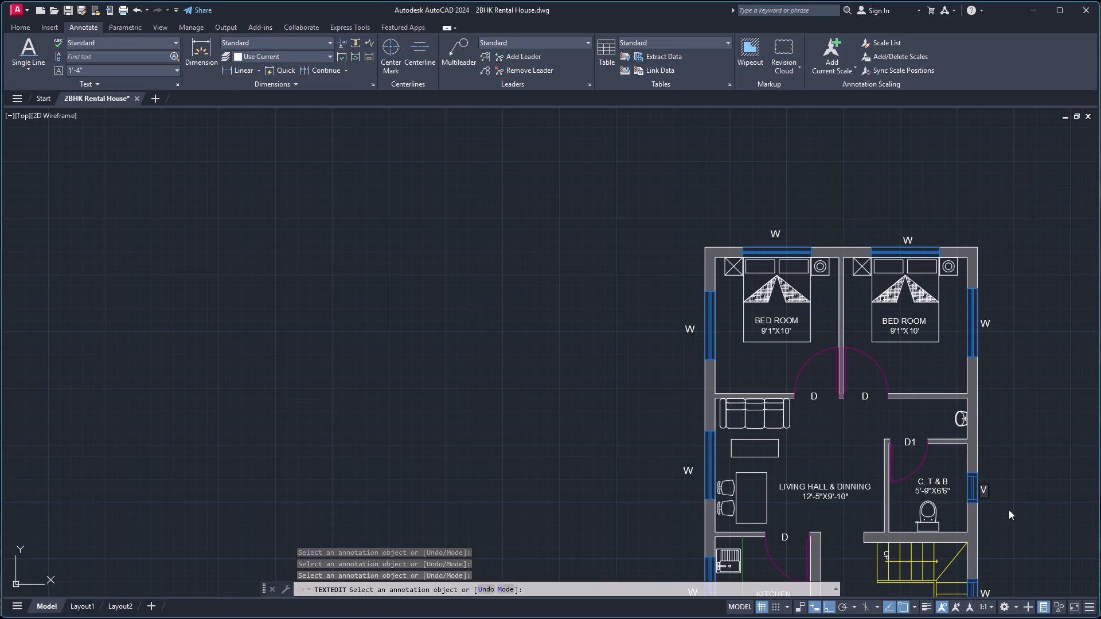
{"action": "left_click", "coordinate": [1009, 510]}
Change the label beside the staircase window to SW and finish text editing.
{"action": "double_click", "coordinate": [986, 593]}
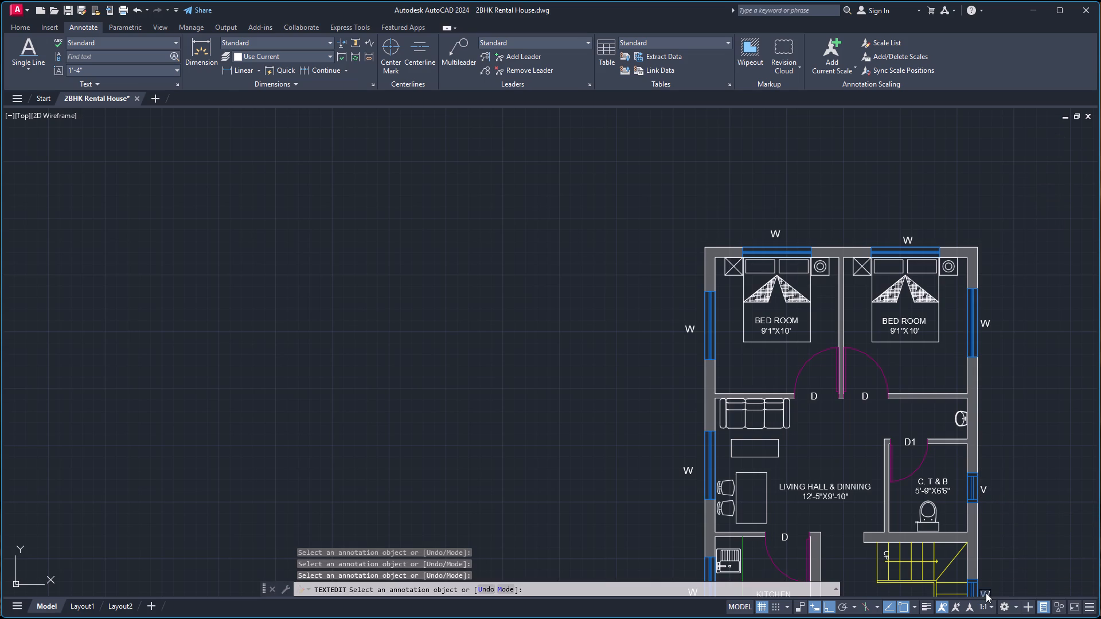
{"action": "double_click", "coordinate": [985, 593]}
{"action": "scroll", "coordinate": [1001, 566], "scroll_direction": "down", "scroll_amount": 3}
{"action": "scroll", "coordinate": [1003, 570], "scroll_direction": "up", "scroll_amount": 3}
{"action": "double_click", "coordinate": [975, 578]}
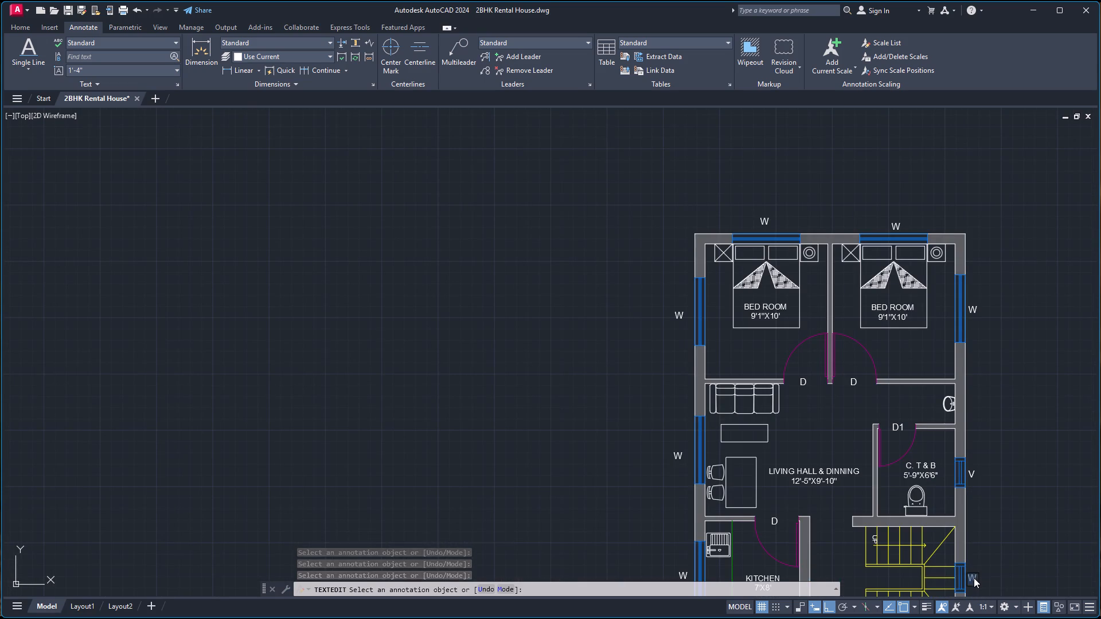
{"action": "left_click", "coordinate": [1017, 562]}
{"action": "double_click", "coordinate": [972, 581]}
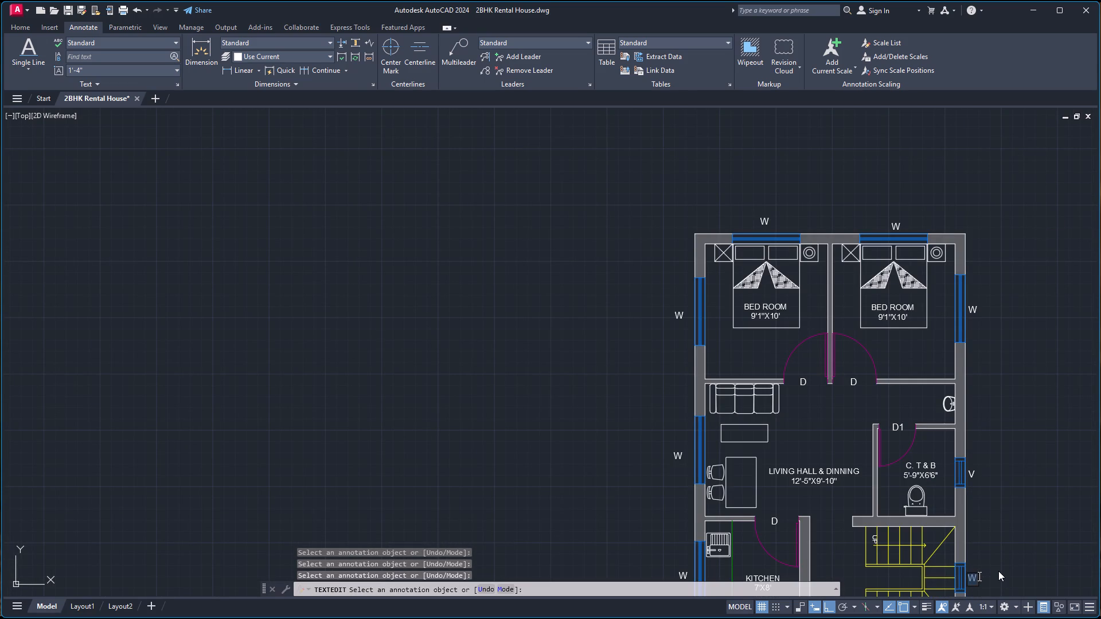
{"action": "type", "text": "SW"}
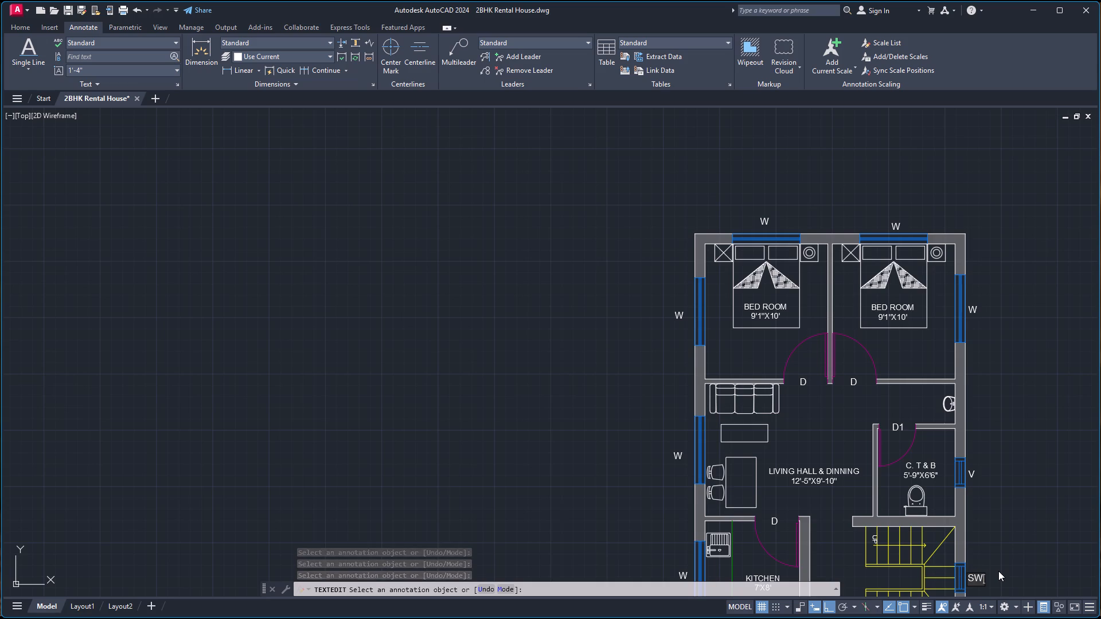
{"action": "left_click", "coordinate": [1059, 528]}
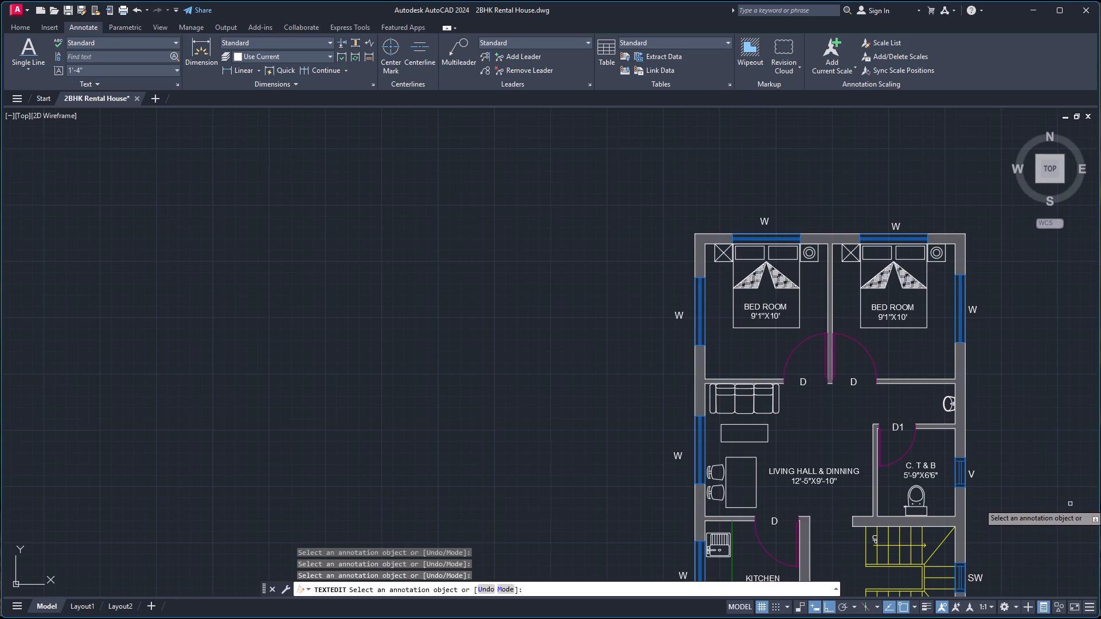
{"action": "key", "text": "Escape"}
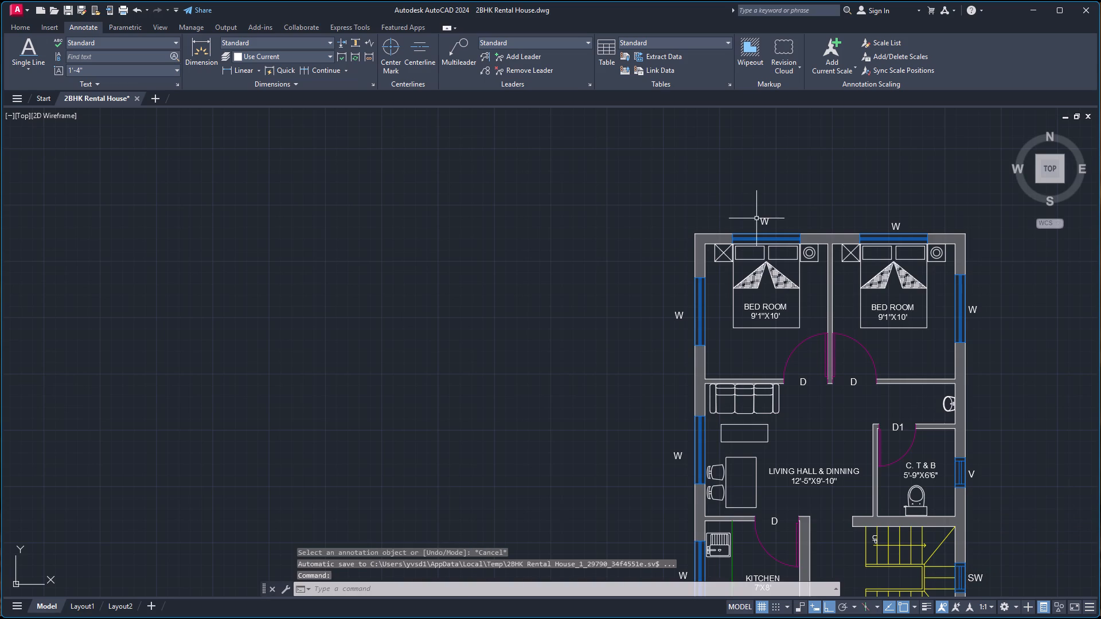
Select all text labels similar to the W above the left bedroom's top window.
{"action": "left_click", "coordinate": [760, 218]}
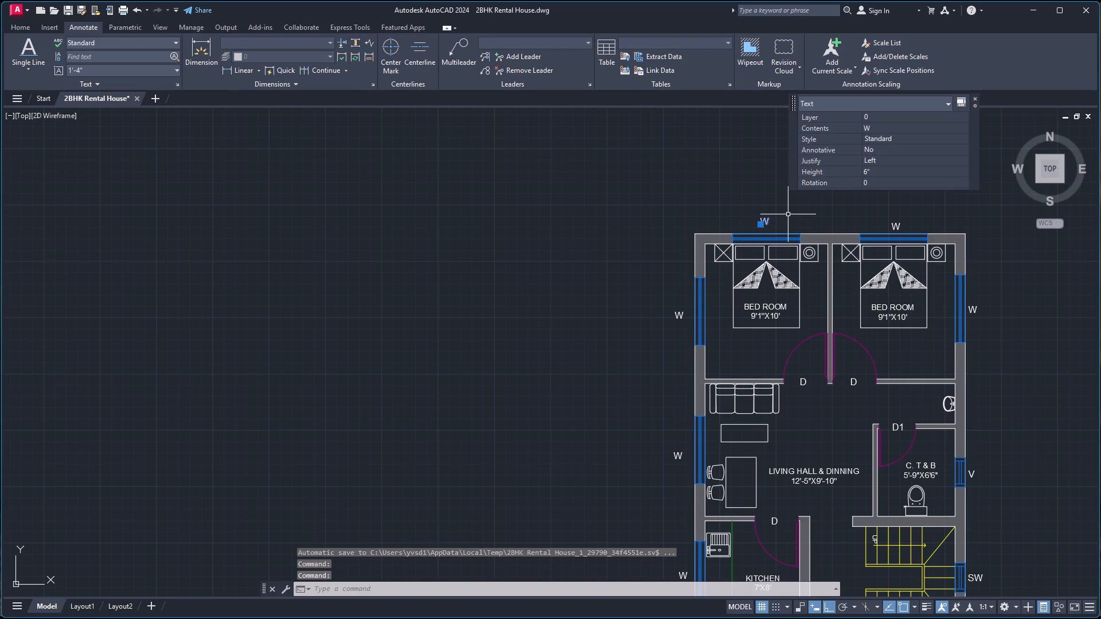
{"action": "right_click", "coordinate": [788, 216]}
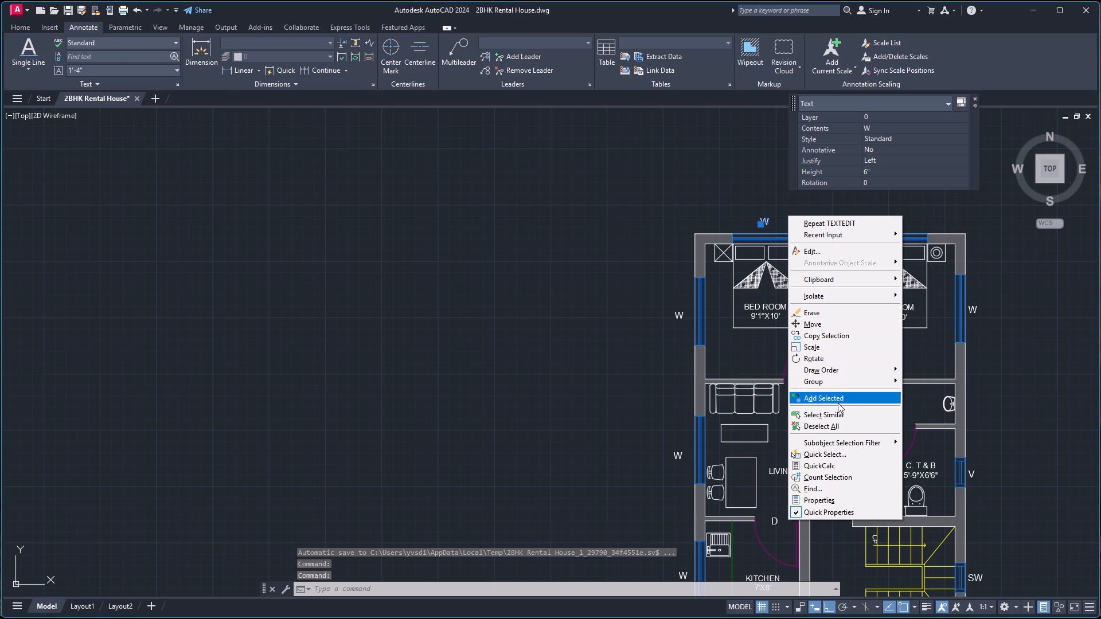
{"action": "left_click", "coordinate": [835, 413]}
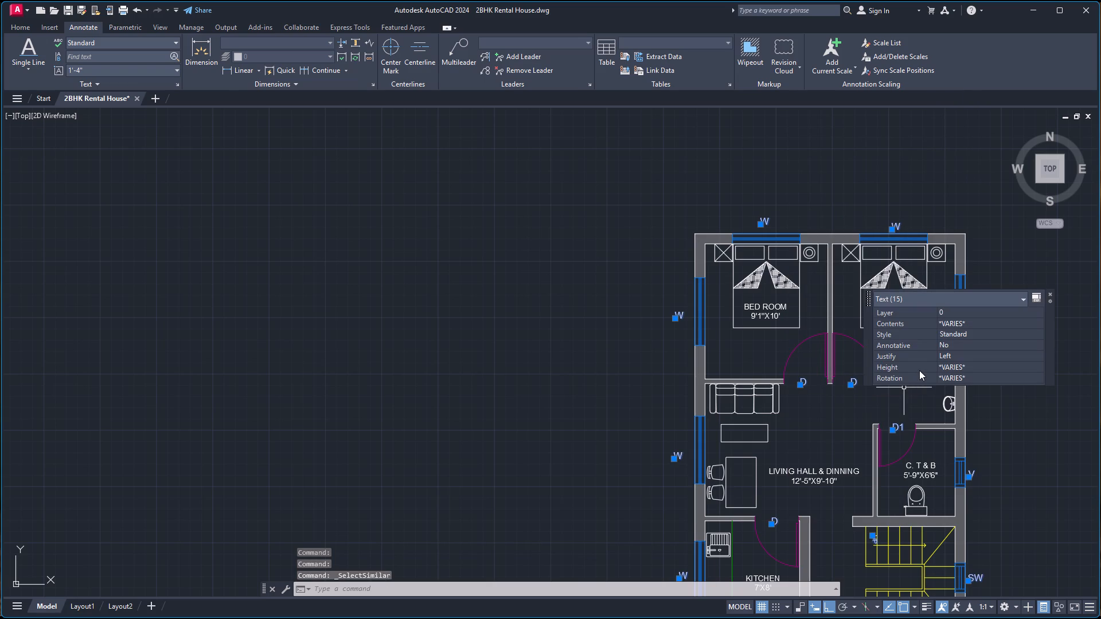
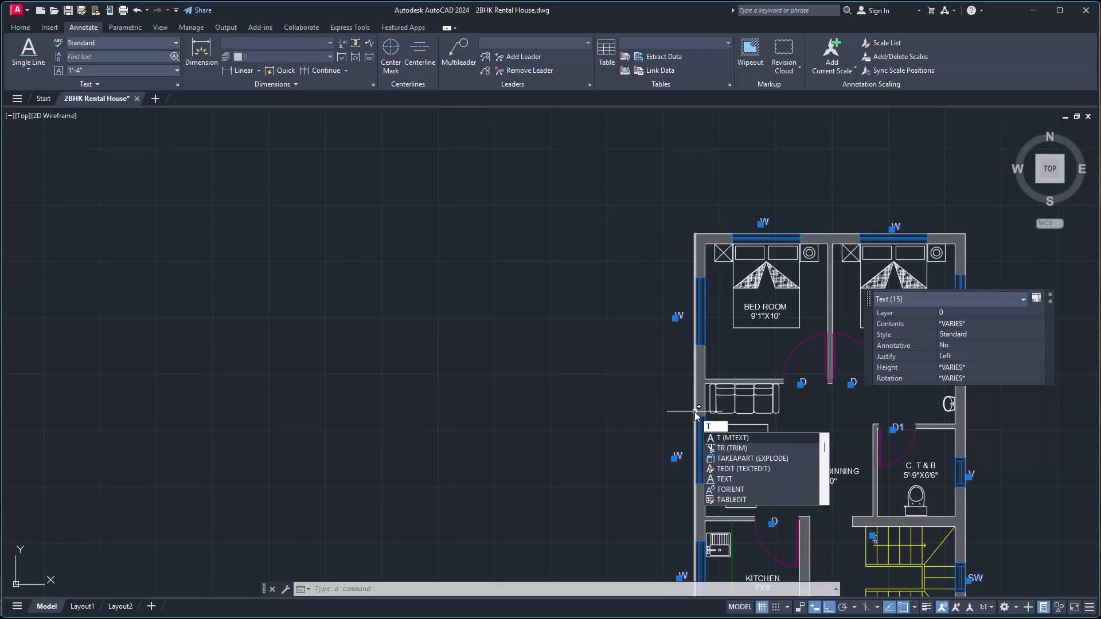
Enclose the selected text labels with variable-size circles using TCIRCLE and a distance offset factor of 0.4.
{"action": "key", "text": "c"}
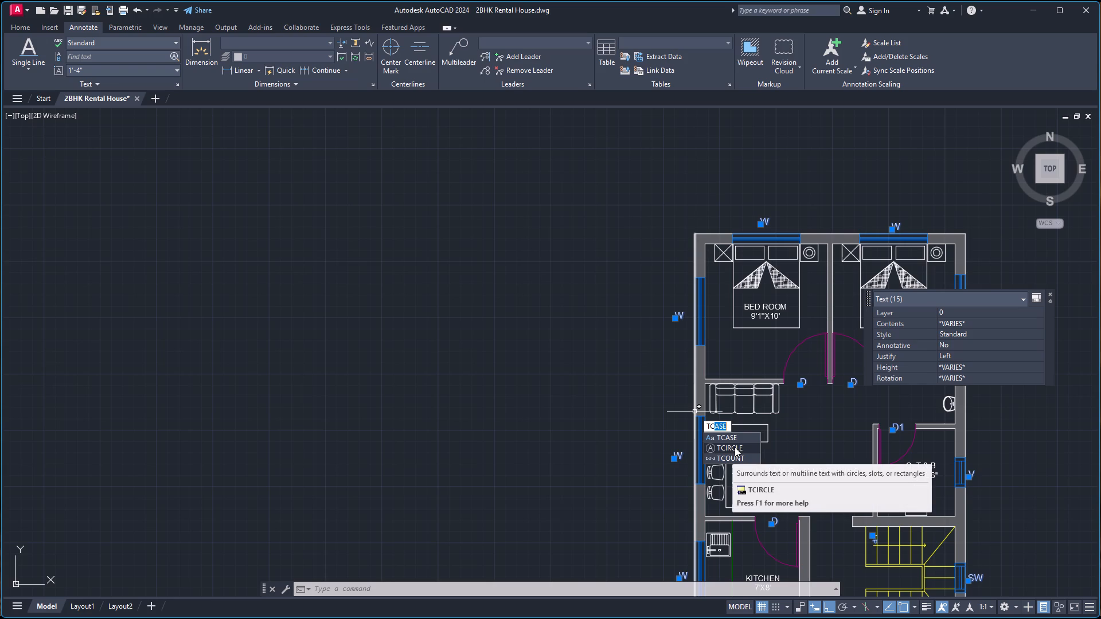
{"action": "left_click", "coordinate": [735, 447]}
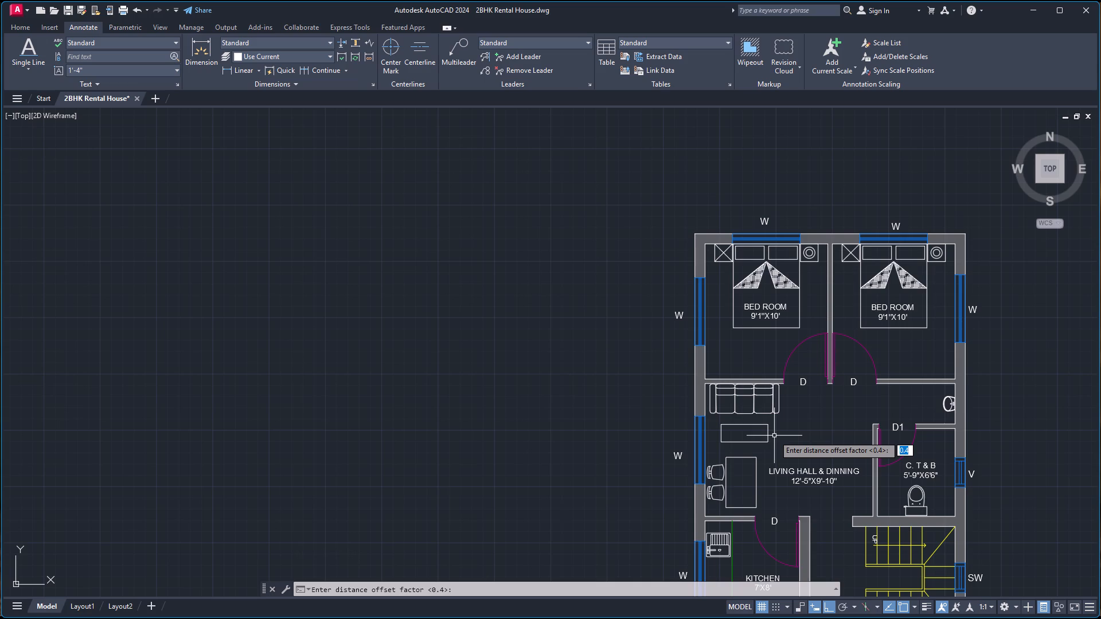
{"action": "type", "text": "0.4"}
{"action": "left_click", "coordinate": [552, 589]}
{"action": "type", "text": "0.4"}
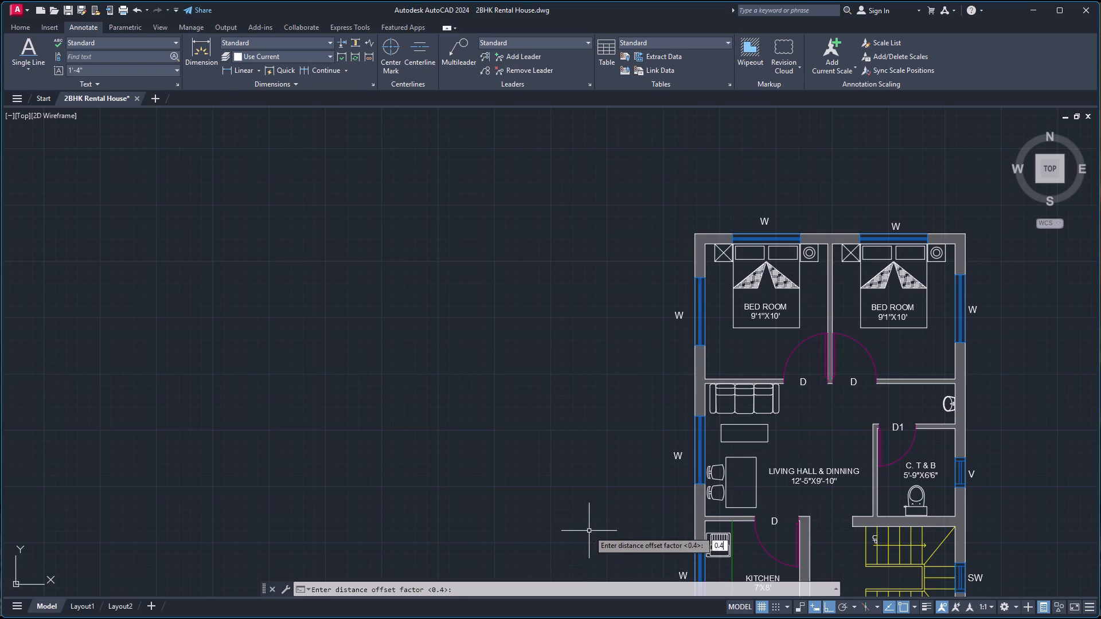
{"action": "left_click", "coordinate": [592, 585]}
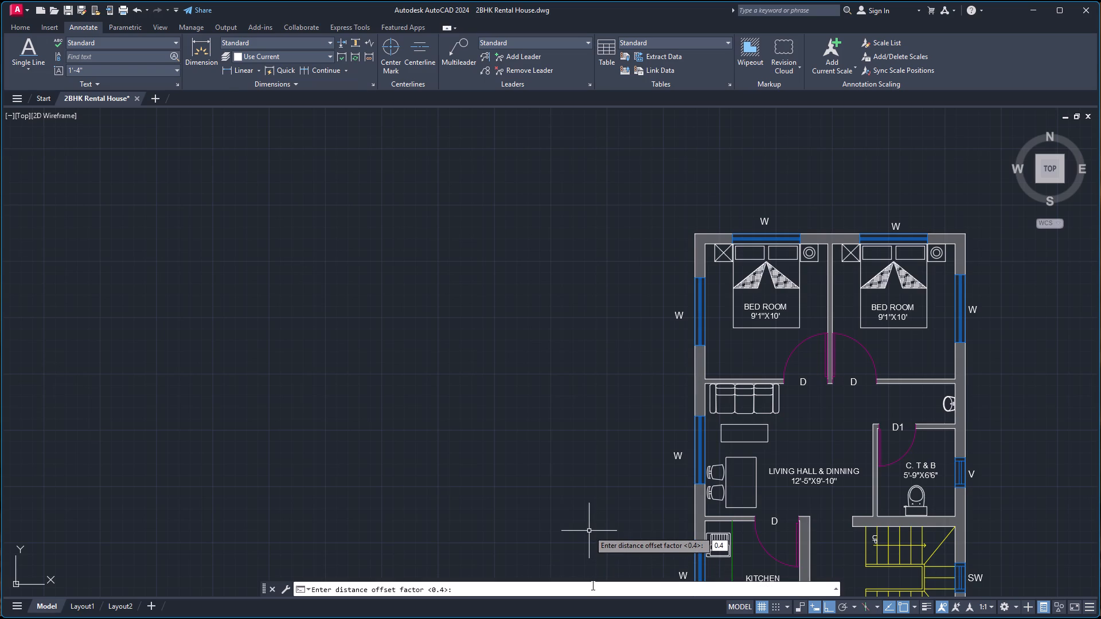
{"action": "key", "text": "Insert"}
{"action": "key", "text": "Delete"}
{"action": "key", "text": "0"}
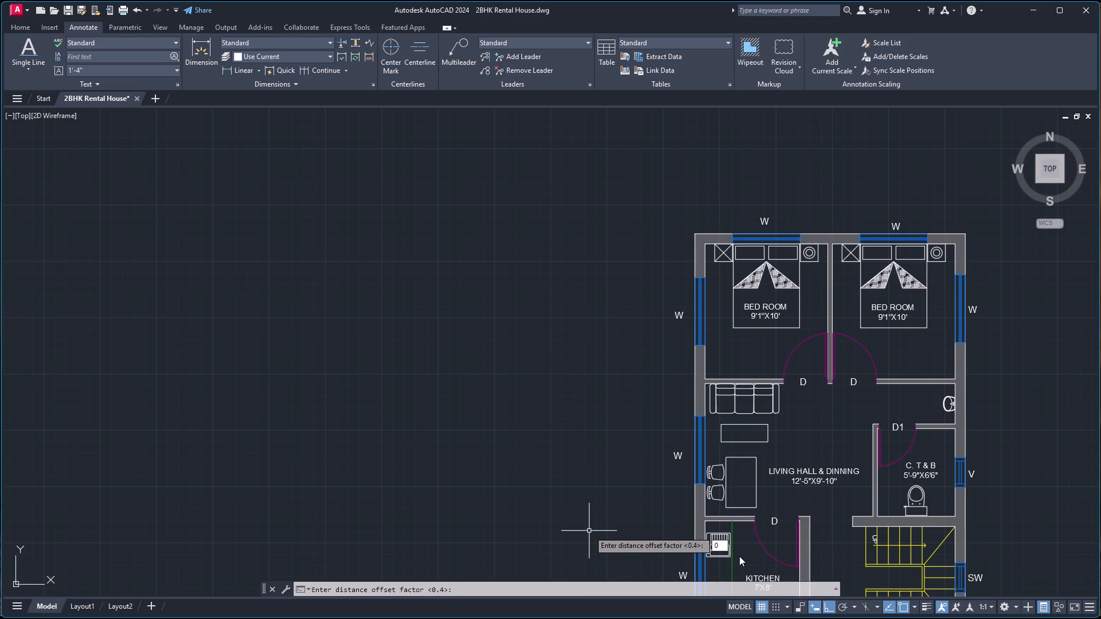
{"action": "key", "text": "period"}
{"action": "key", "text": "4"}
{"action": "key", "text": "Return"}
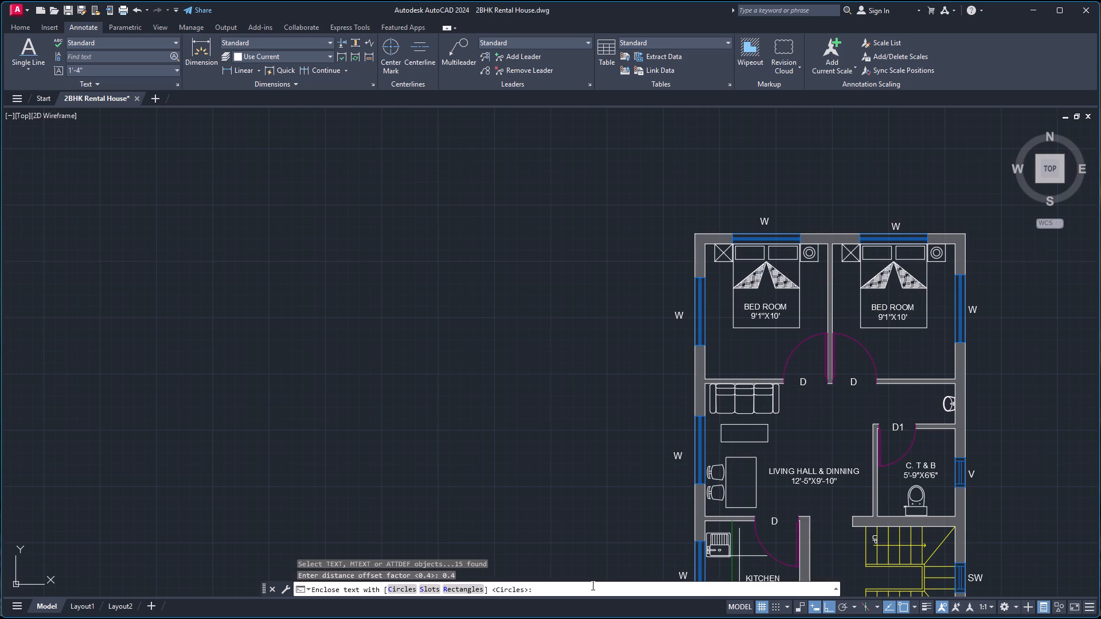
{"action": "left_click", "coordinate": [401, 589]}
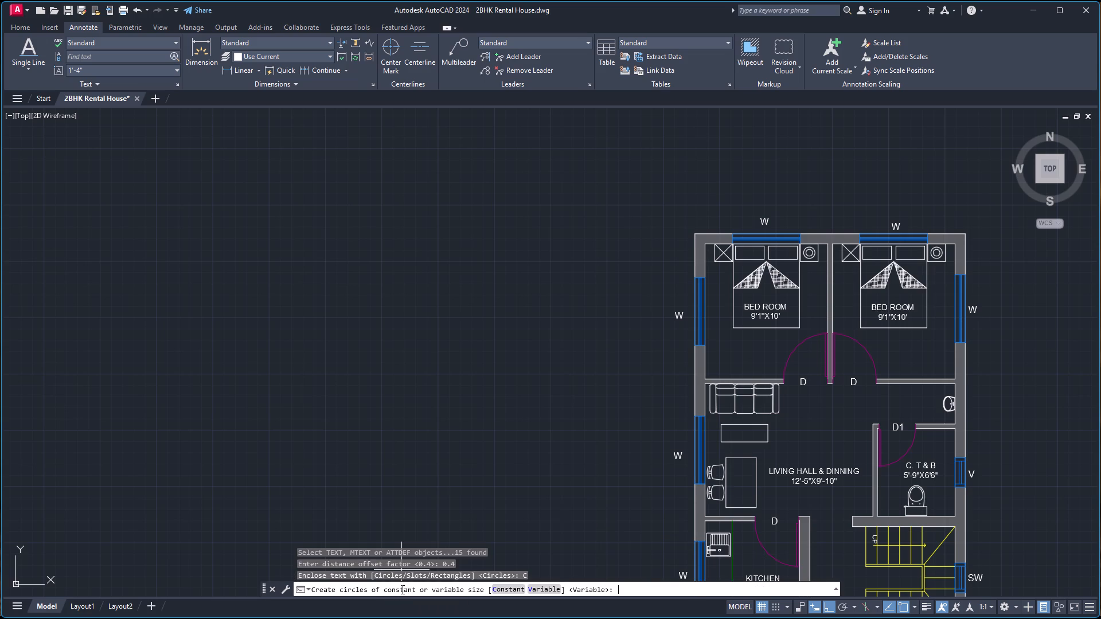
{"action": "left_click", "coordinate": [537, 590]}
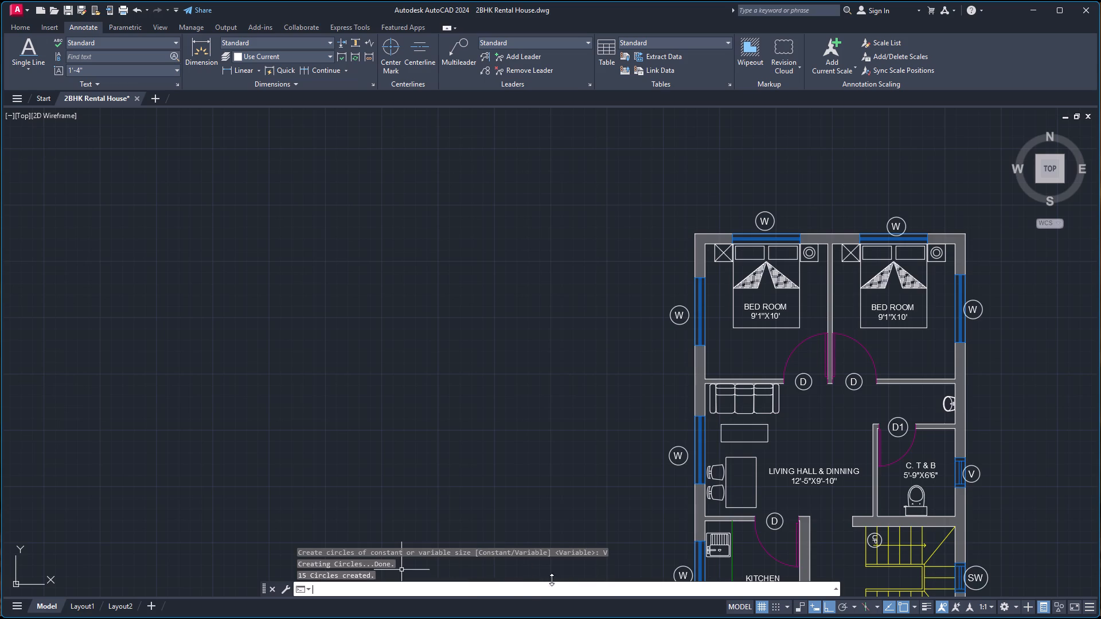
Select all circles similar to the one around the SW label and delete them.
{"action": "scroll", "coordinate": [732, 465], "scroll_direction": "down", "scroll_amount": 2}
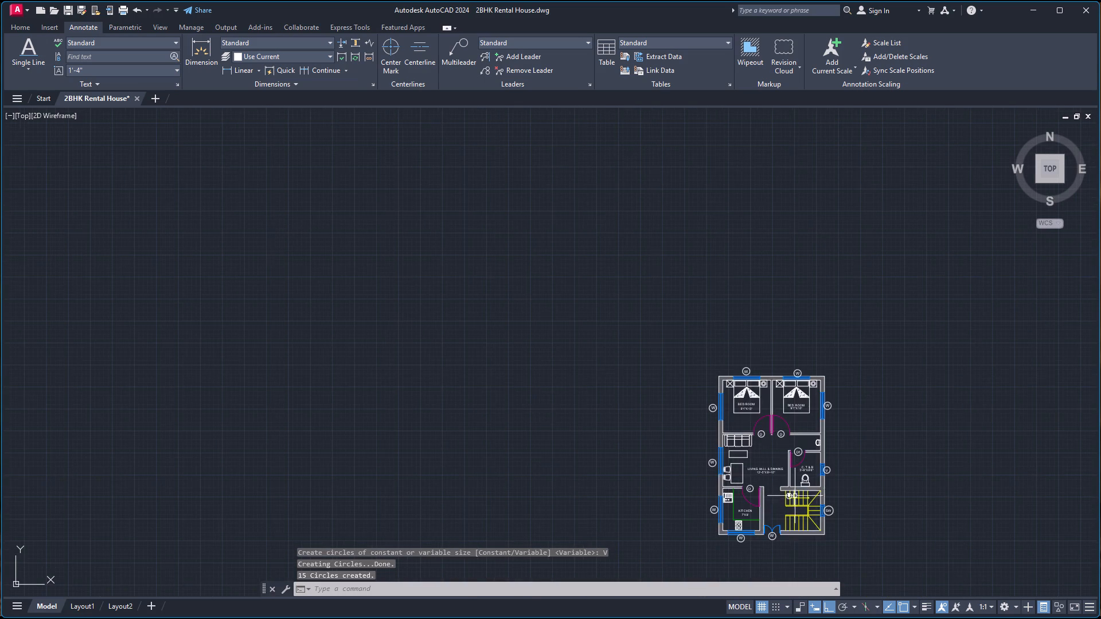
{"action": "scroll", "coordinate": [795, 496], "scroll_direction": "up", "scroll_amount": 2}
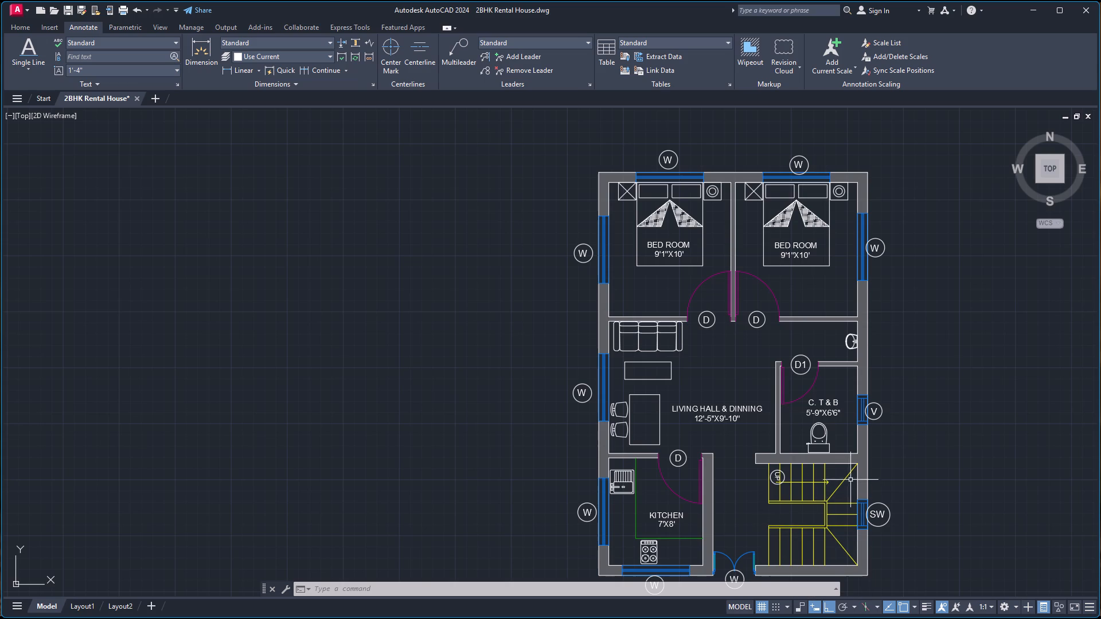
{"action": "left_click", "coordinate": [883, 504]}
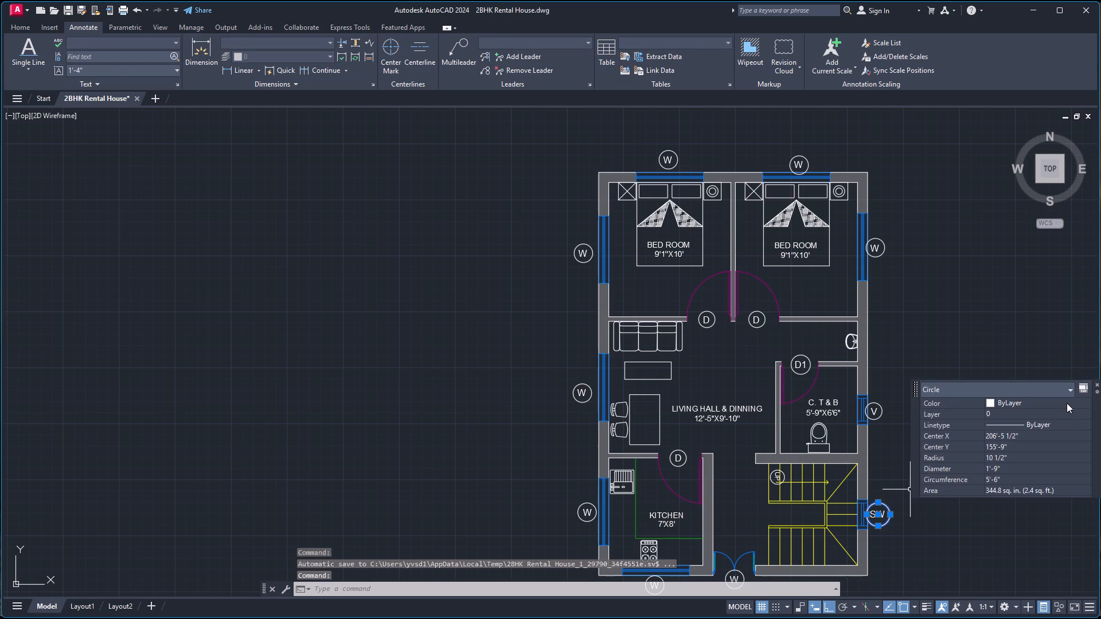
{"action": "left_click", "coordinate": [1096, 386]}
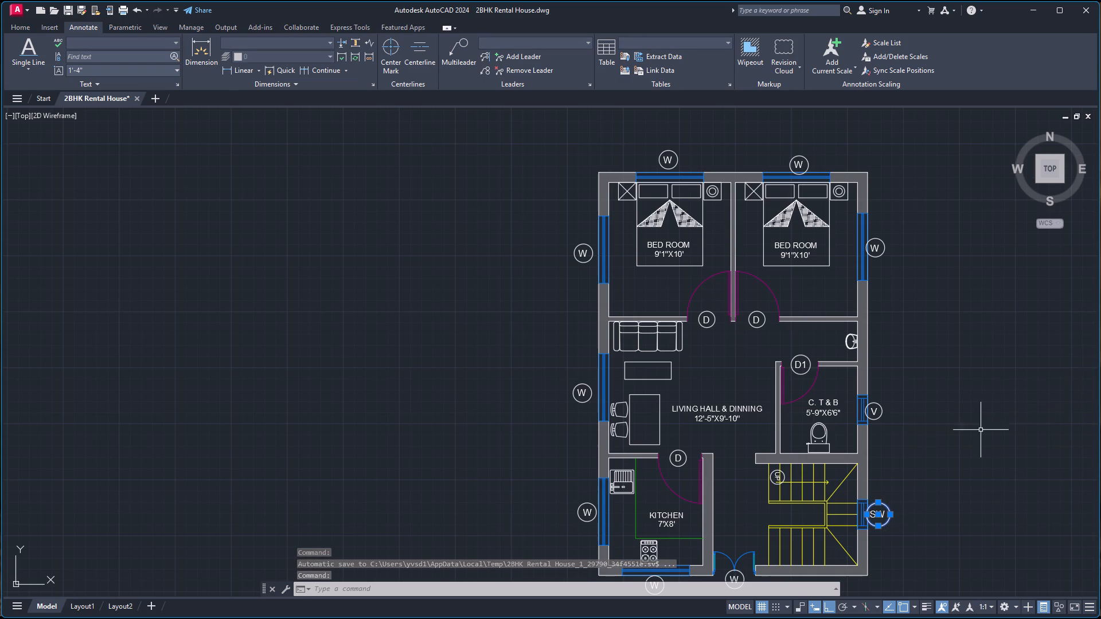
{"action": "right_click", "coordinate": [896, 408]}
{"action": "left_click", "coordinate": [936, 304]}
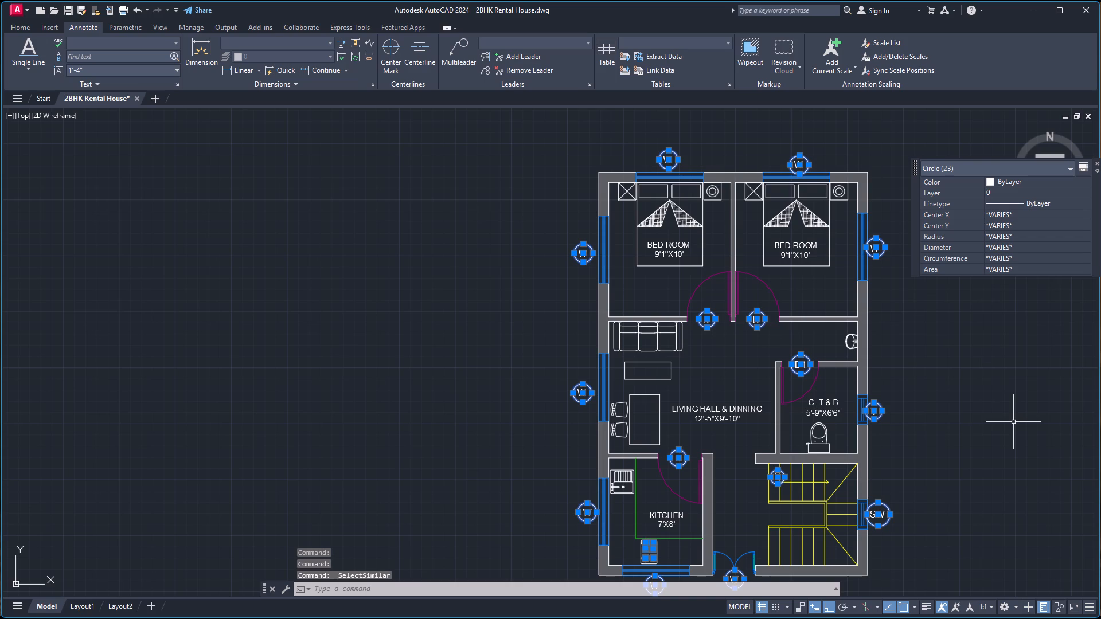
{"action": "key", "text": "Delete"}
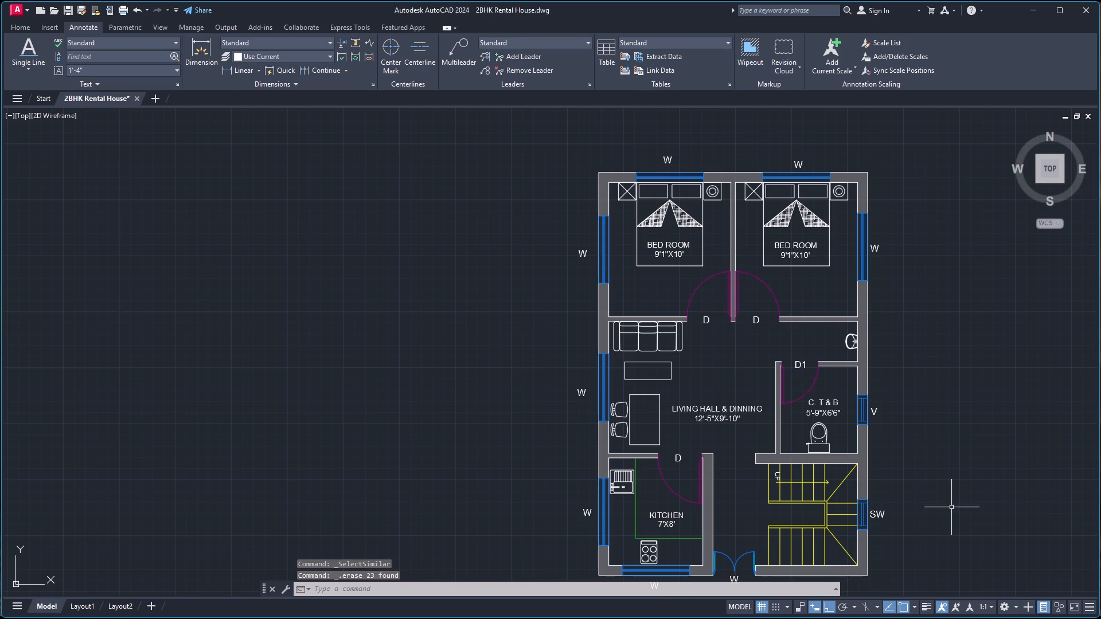
Select all text labels similar to the left bedroom's top W and enclose them with variable-size circles, offset factor 0.2.
{"action": "left_click", "coordinate": [669, 156]}
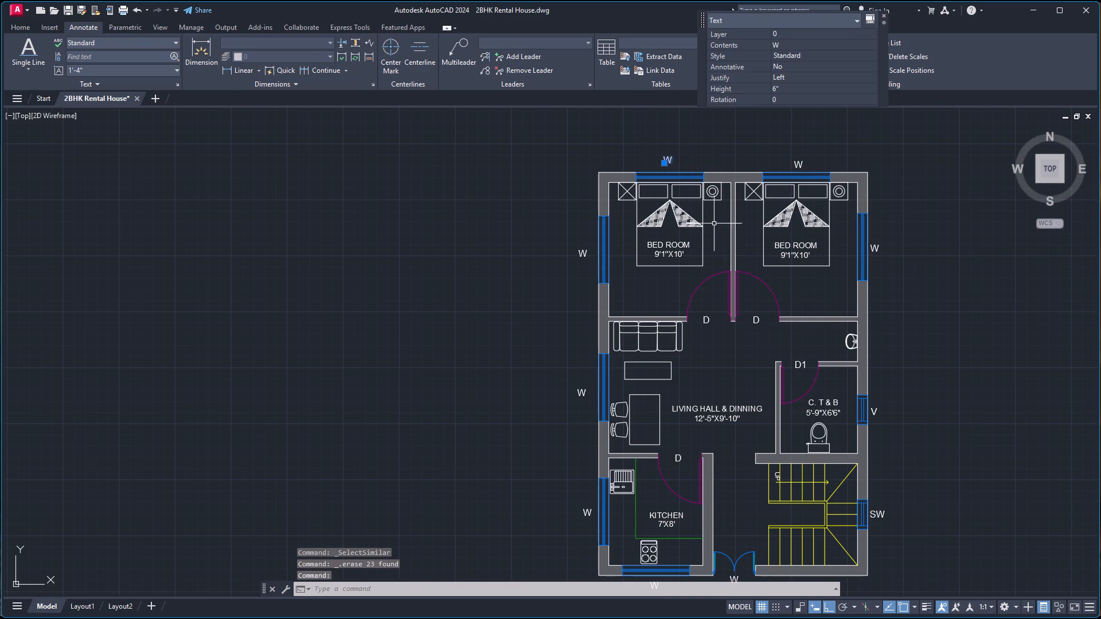
{"action": "right_click", "coordinate": [913, 203]}
{"action": "left_click", "coordinate": [952, 405]}
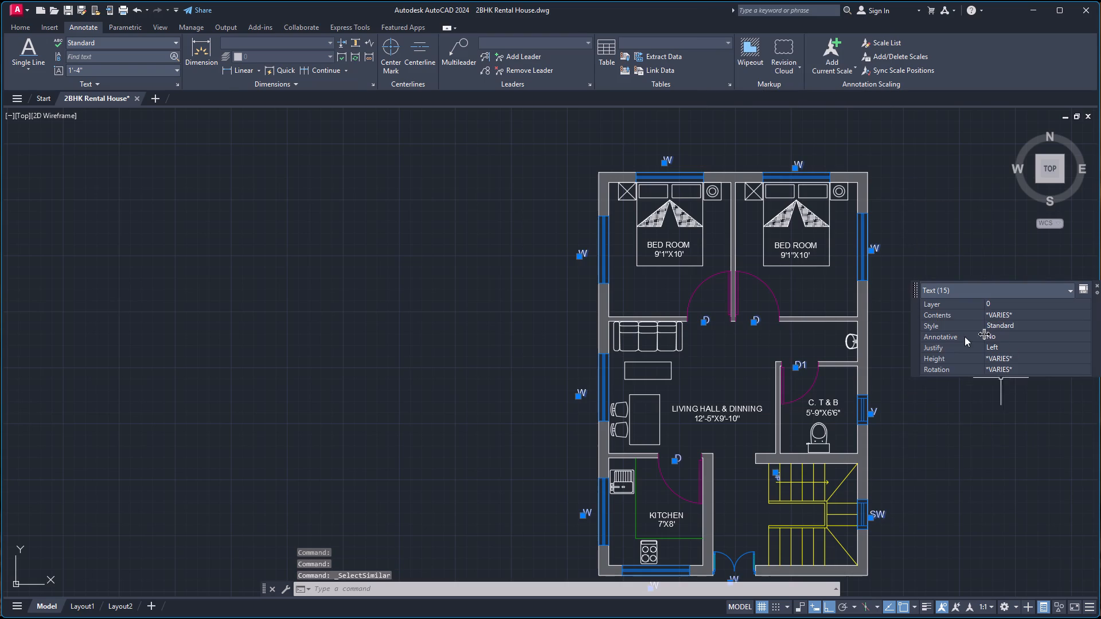
{"action": "key", "text": "t"}
{"action": "key", "text": "c"}
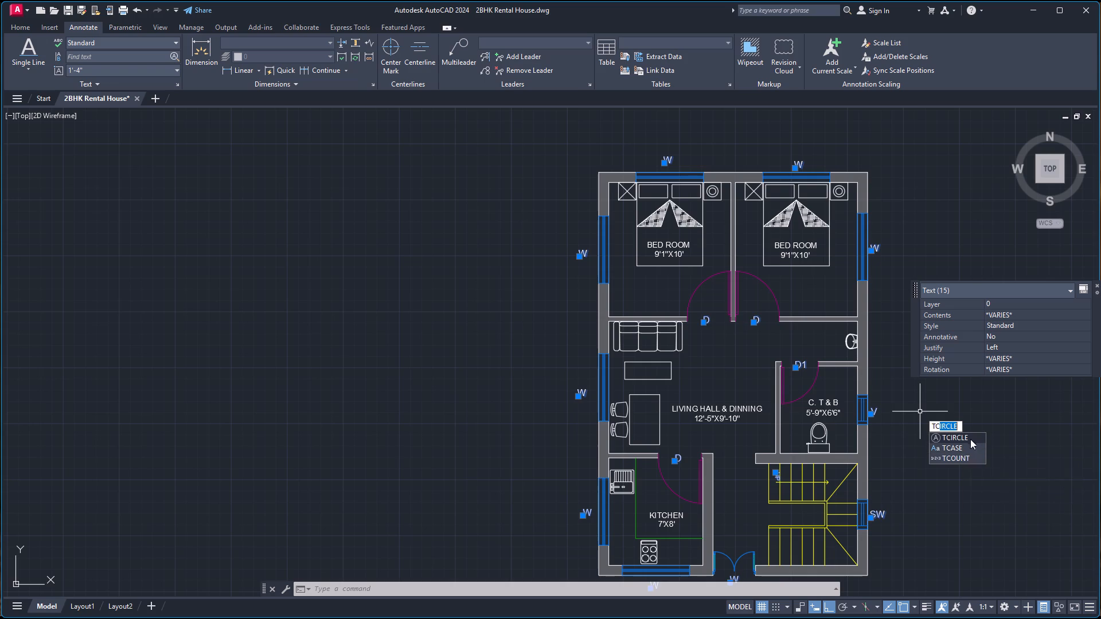
{"action": "left_click", "coordinate": [969, 436]}
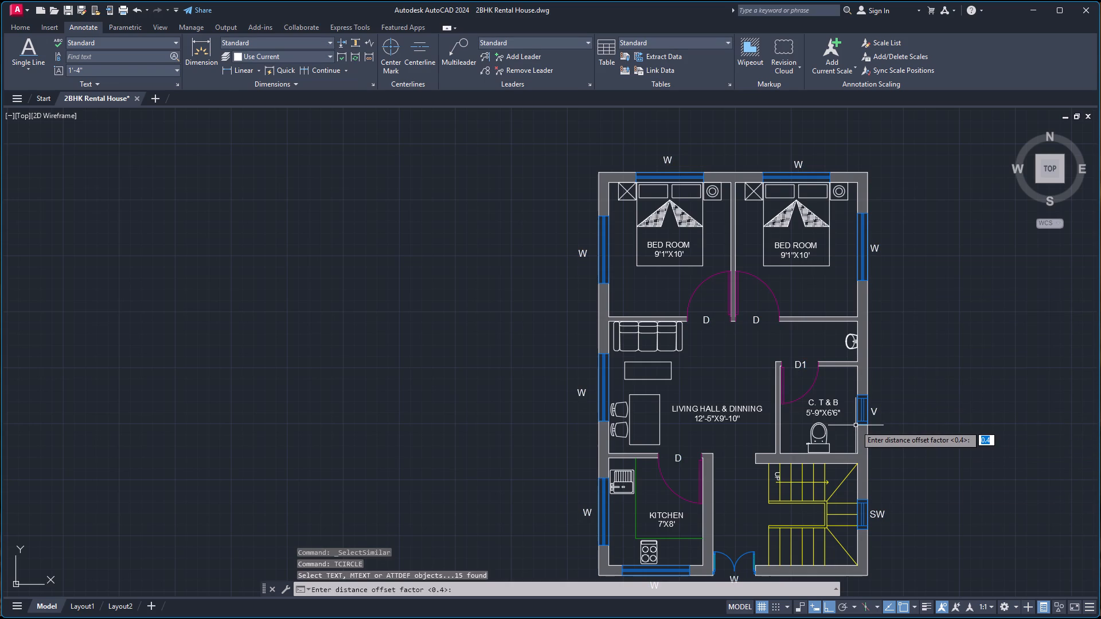
{"action": "key", "text": "0"}
{"action": "key", "text": "period"}
{"action": "key", "text": "2"}
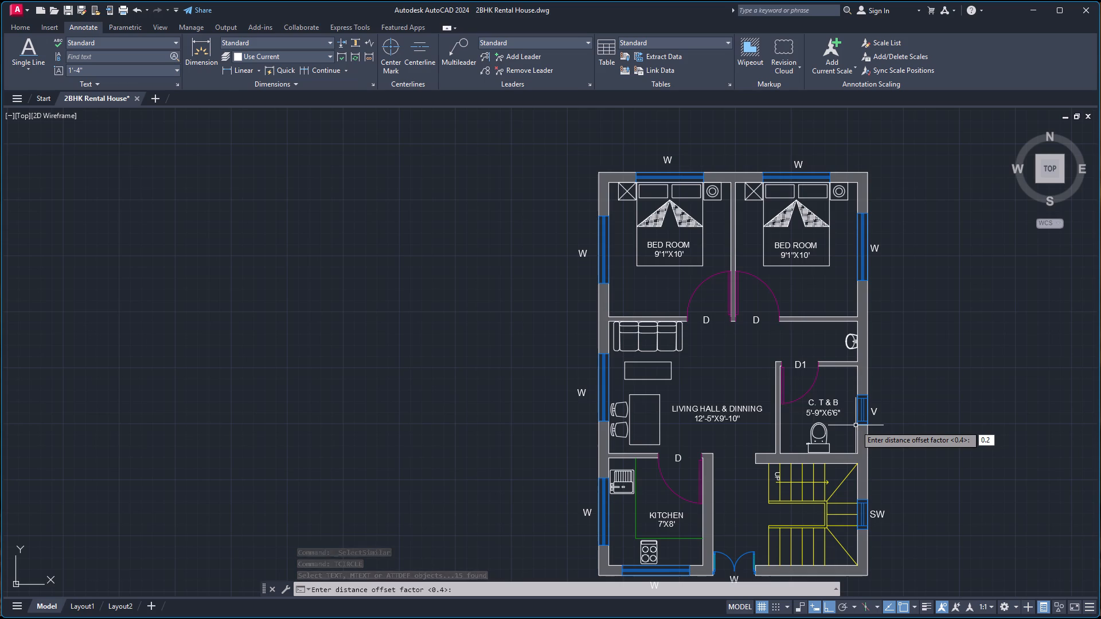
{"action": "key", "text": "Return"}
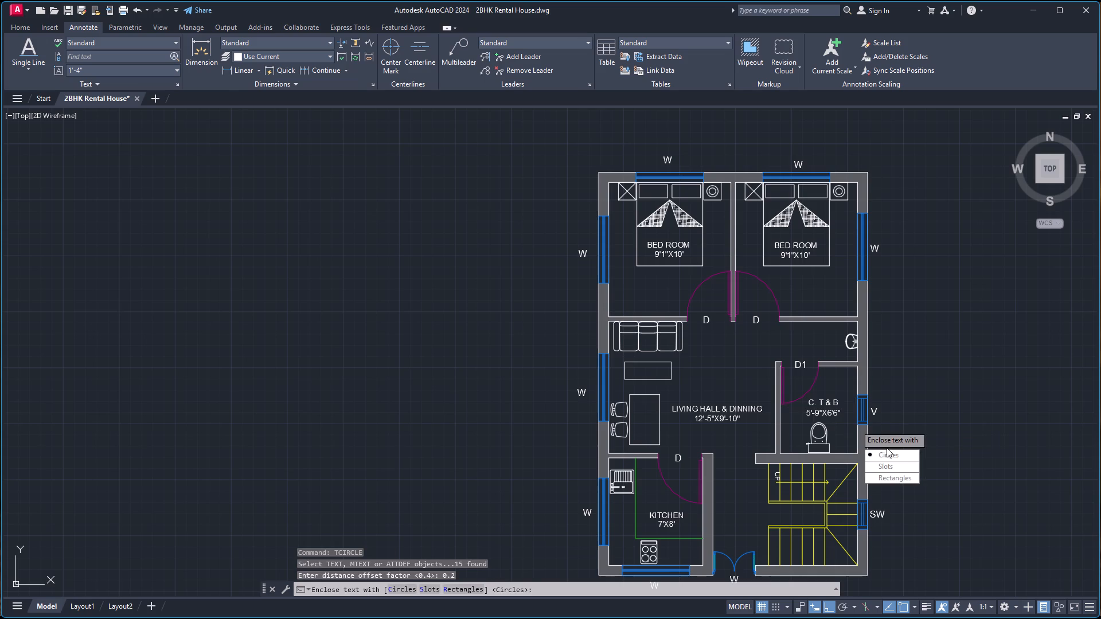
{"action": "left_click_drag", "start_coordinate": [890, 451], "coordinate": [856, 425]}
{"action": "left_click_drag", "start_coordinate": [889, 464], "coordinate": [856, 425]}
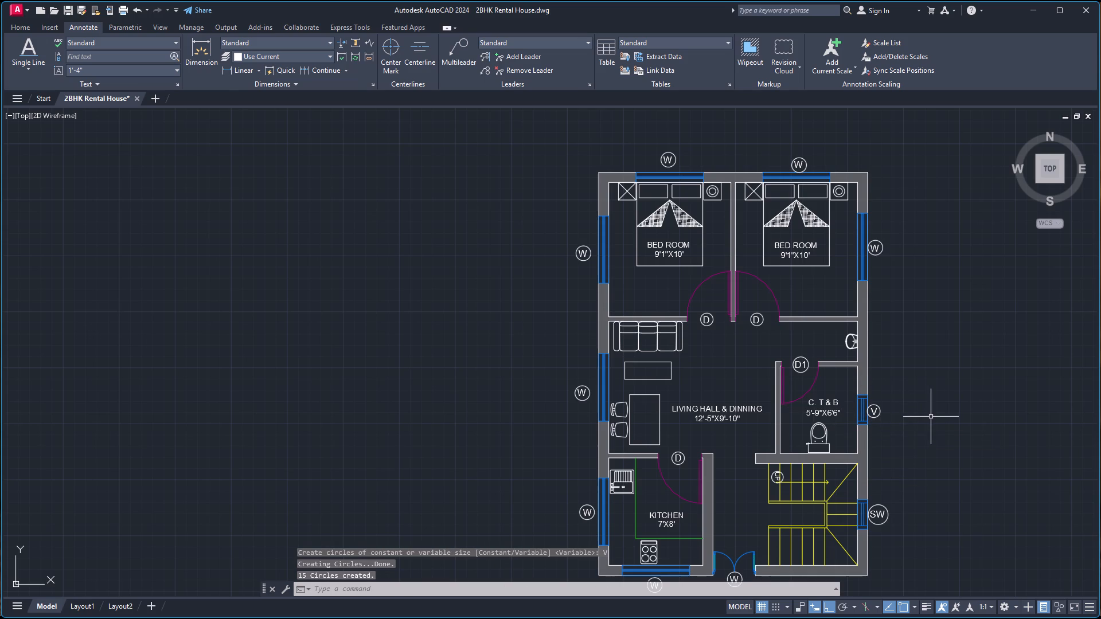
Move the V label and its circle slightly toward the wall so they overlap the C. T & B window's outer edge.
{"action": "scroll", "coordinate": [958, 453], "scroll_direction": "up", "scroll_amount": 2}
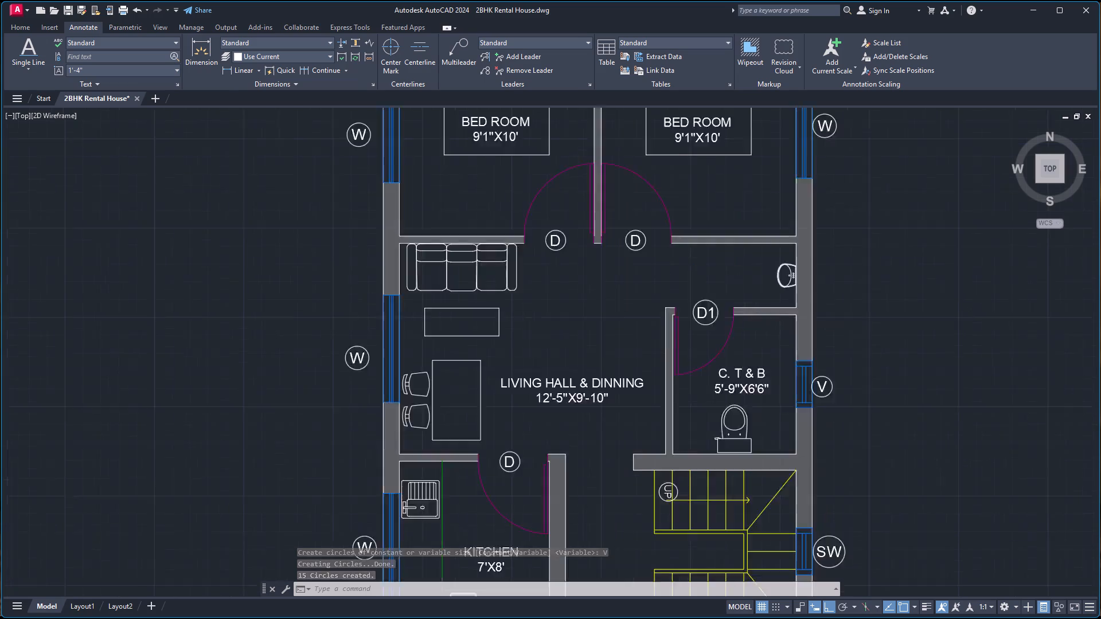
{"action": "scroll", "coordinate": [859, 416], "scroll_direction": "up", "scroll_amount": 2}
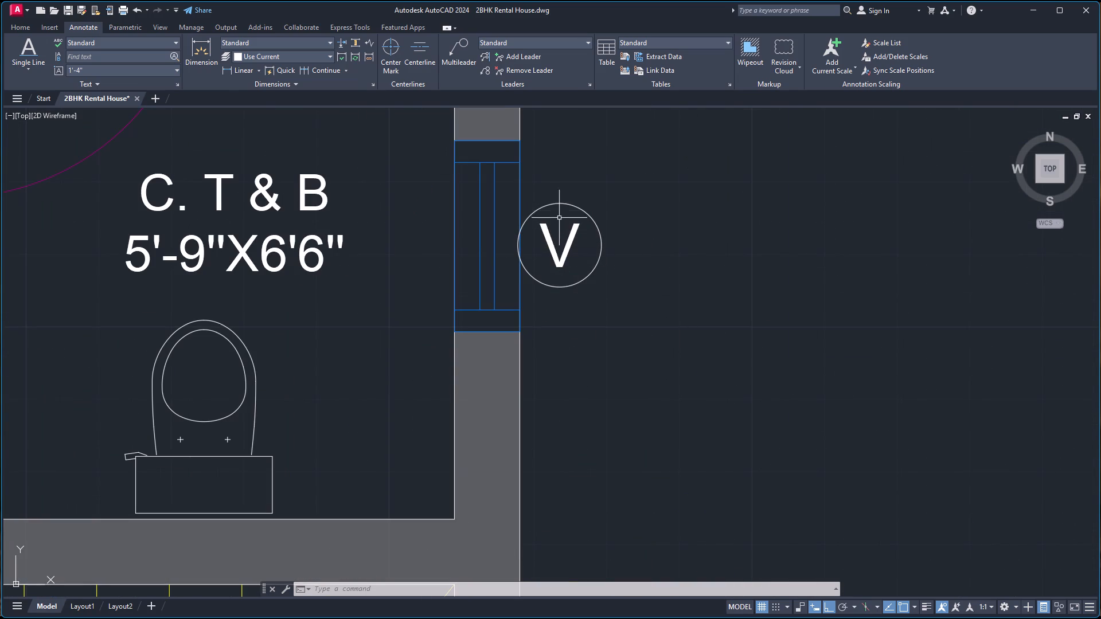
{"action": "left_click", "coordinate": [631, 198]}
{"action": "left_click", "coordinate": [553, 258]}
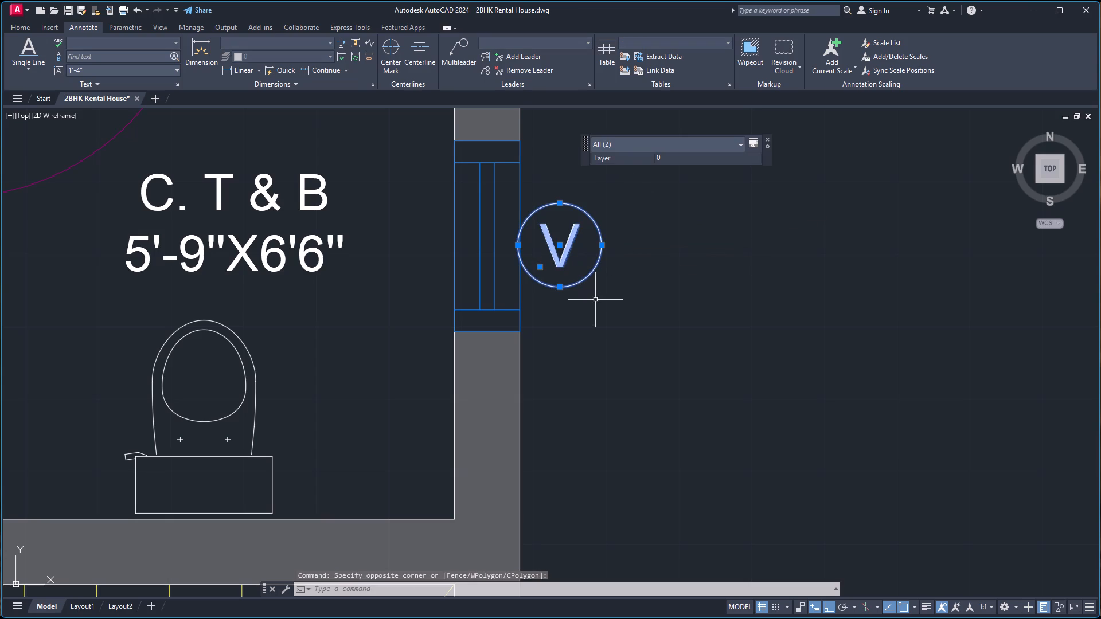
{"action": "key", "text": "m"}
{"action": "key", "text": "Return"}
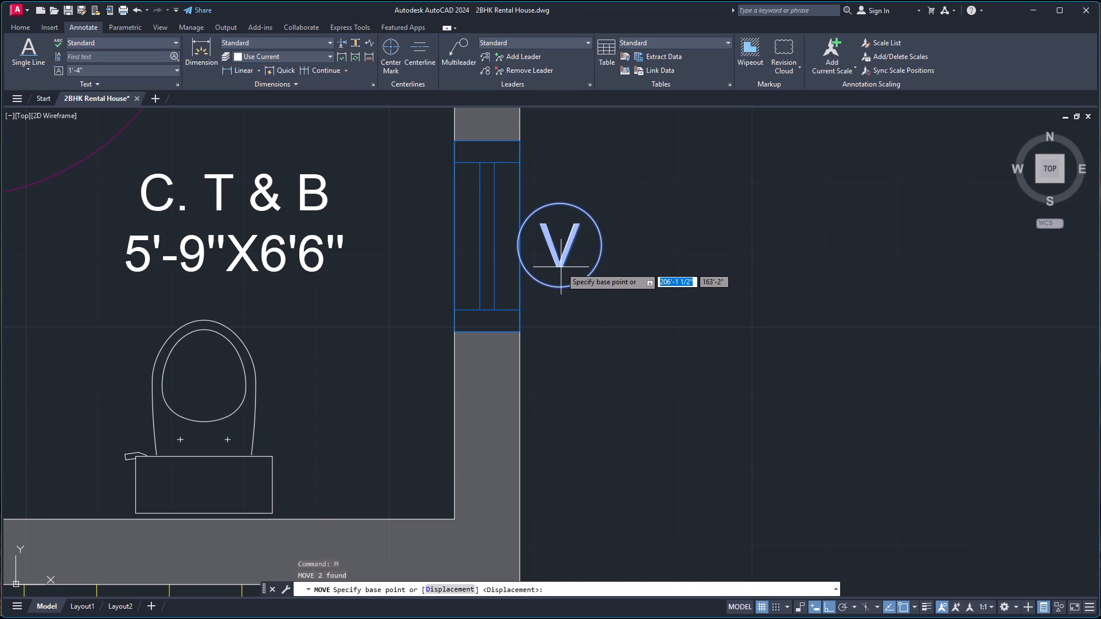
{"action": "left_click", "coordinate": [560, 266]}
{"action": "left_click", "coordinate": [581, 265]}
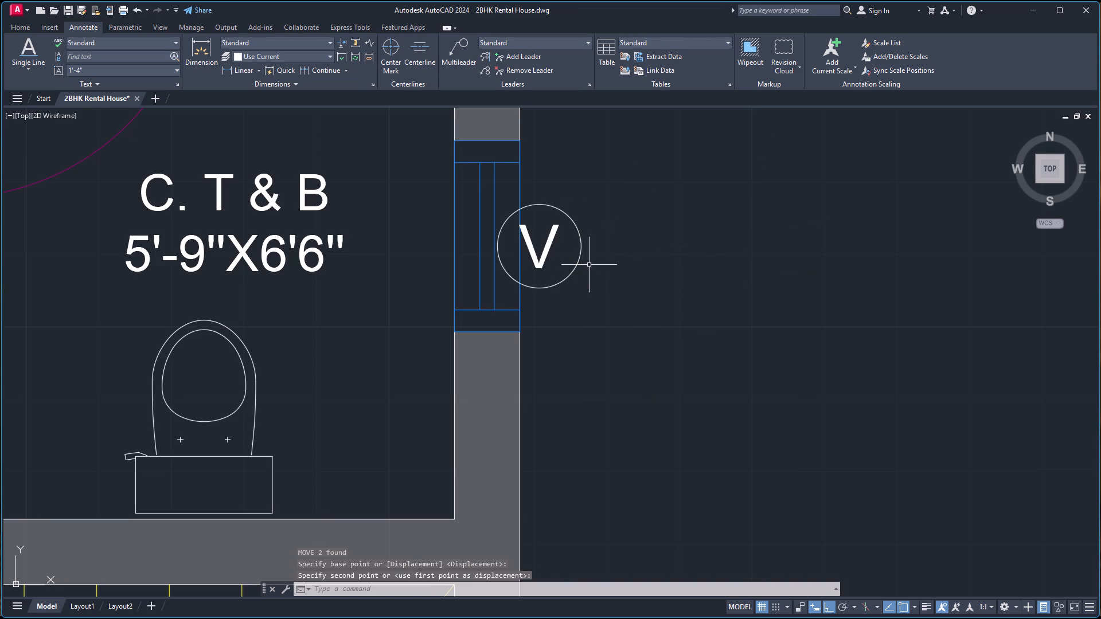
Move the V label and its circle about 7 1/2" horizontally outward, clear of the C. T & B window's outer edge.
{"action": "left_click", "coordinate": [538, 268]}
{"action": "left_click", "coordinate": [607, 283]}
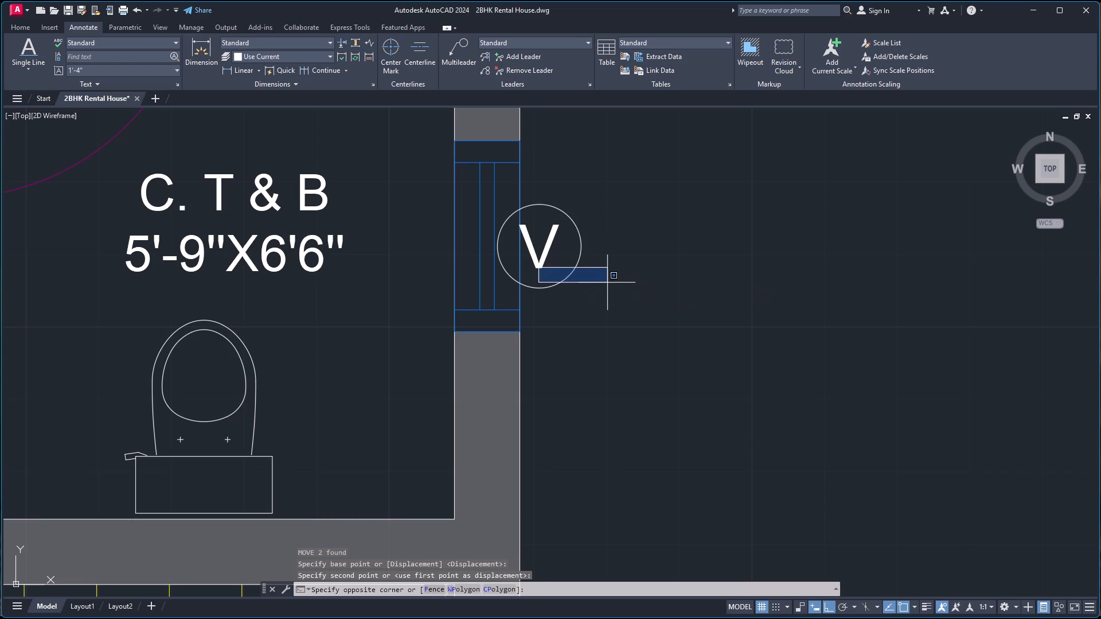
{"action": "left_click", "coordinate": [601, 293]}
{"action": "left_click", "coordinate": [543, 241]}
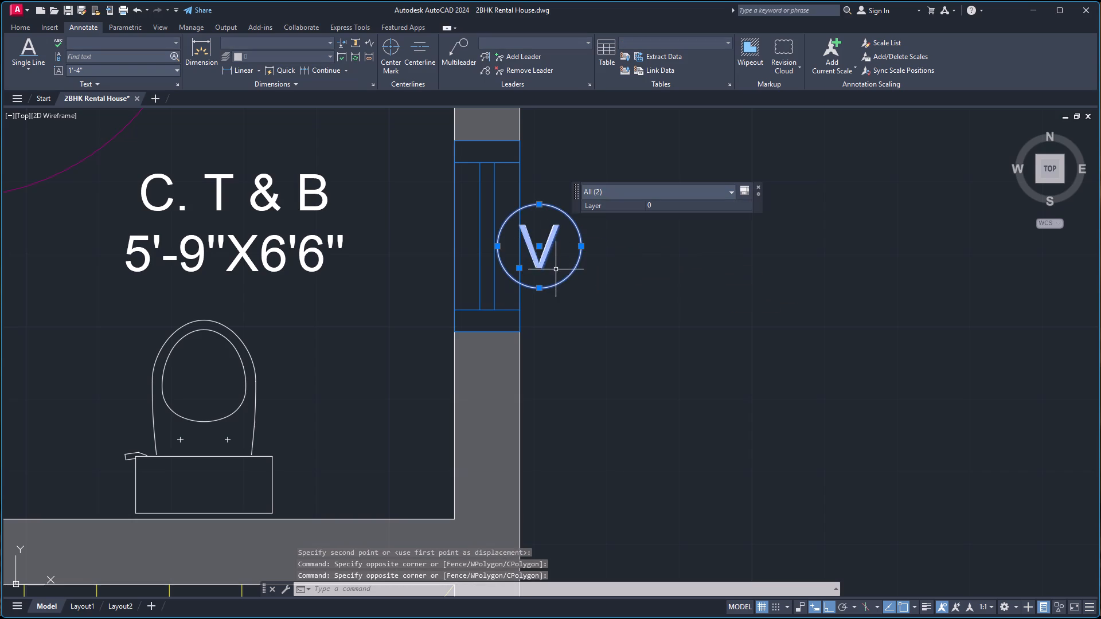
{"action": "key", "text": "m"}
{"action": "key", "text": "Return"}
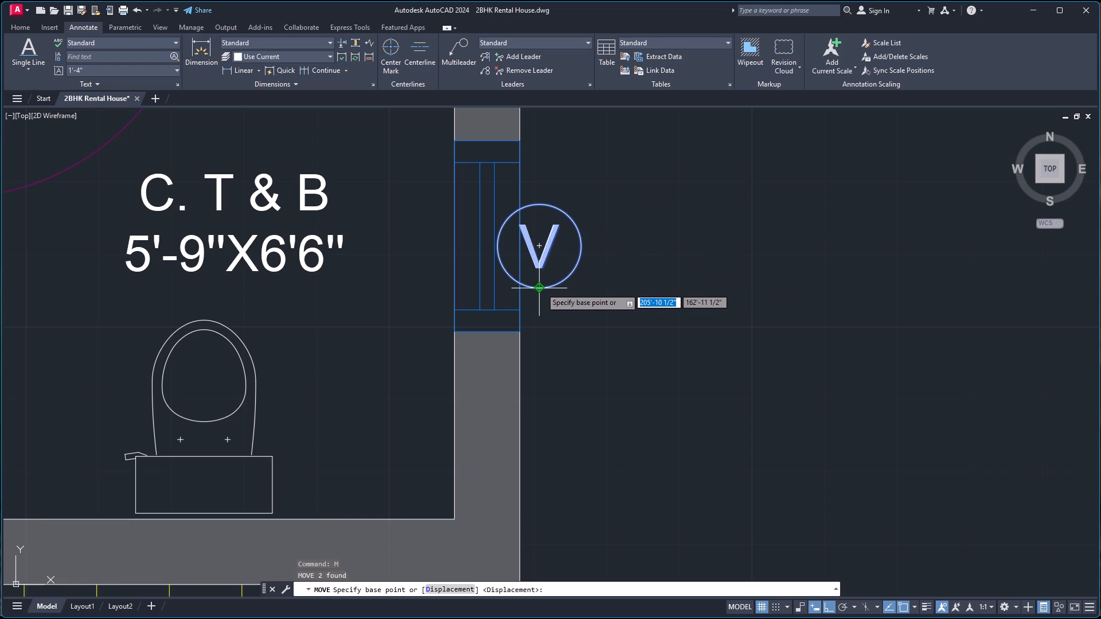
{"action": "left_click", "coordinate": [541, 288]}
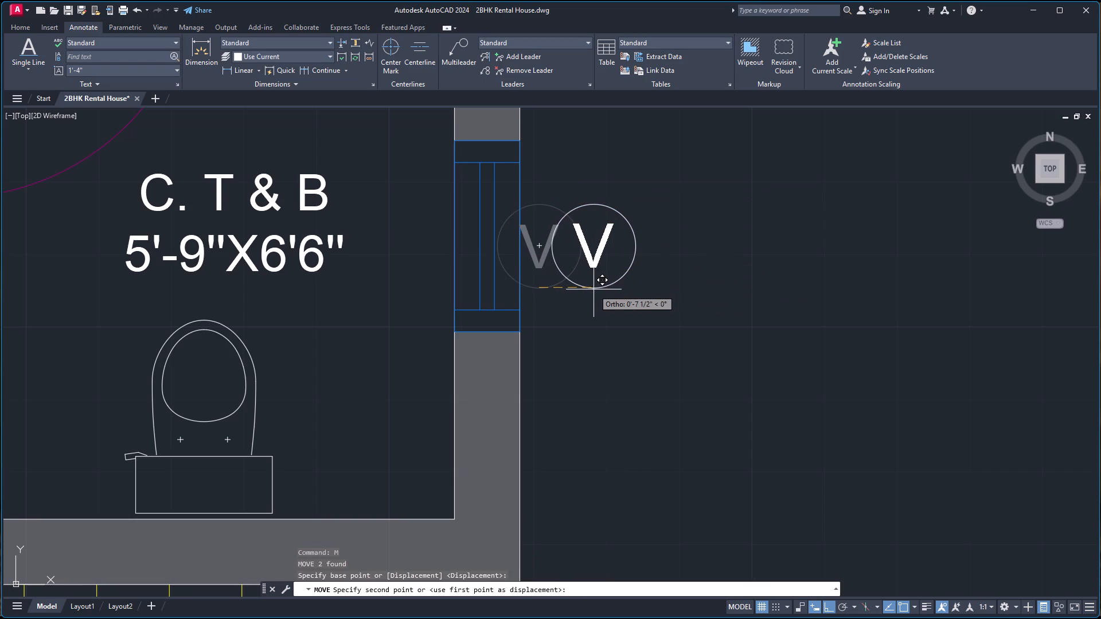
{"action": "left_click", "coordinate": [594, 289]}
Move the W label and its circle beside the right bedroom's side window slightly outward from the wall.
{"action": "scroll", "coordinate": [597, 289], "scroll_direction": "down", "scroll_amount": 5}
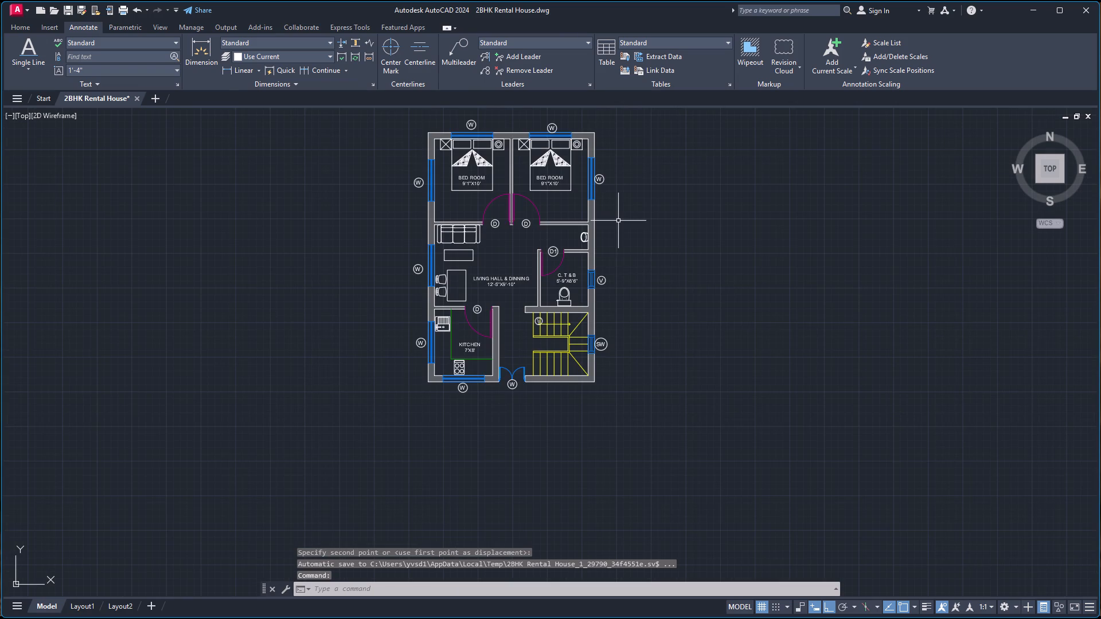
{"action": "scroll", "coordinate": [617, 212], "scroll_direction": "up", "scroll_amount": 3}
{"action": "scroll", "coordinate": [576, 155], "scroll_direction": "down", "scroll_amount": 3}
{"action": "scroll", "coordinate": [570, 140], "scroll_direction": "up", "scroll_amount": 4}
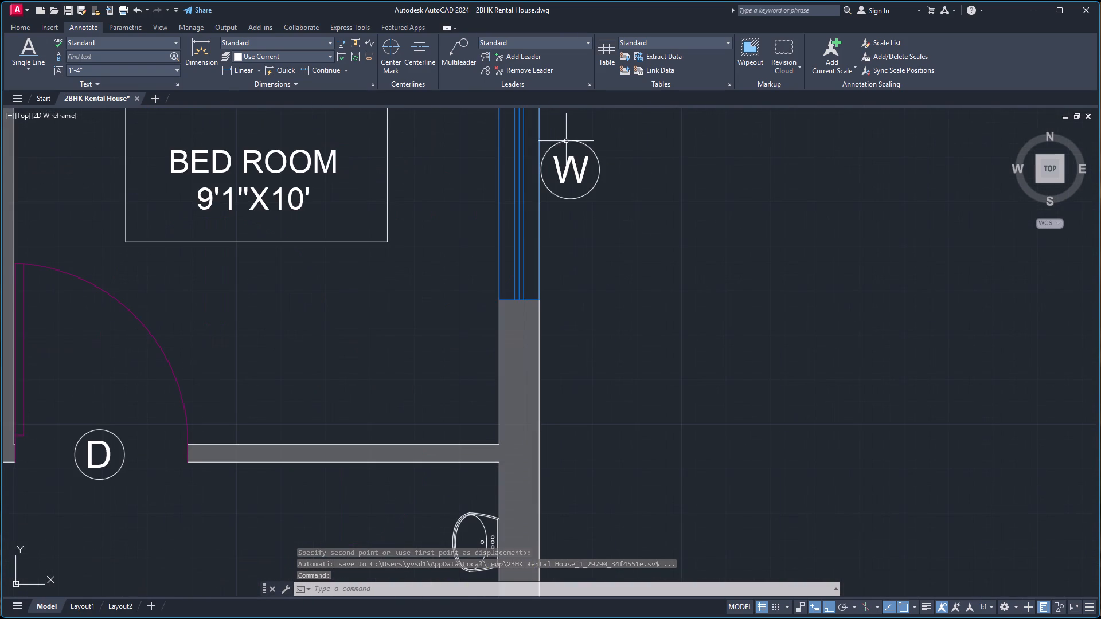
{"action": "left_click", "coordinate": [627, 143]}
{"action": "left_click", "coordinate": [540, 191]}
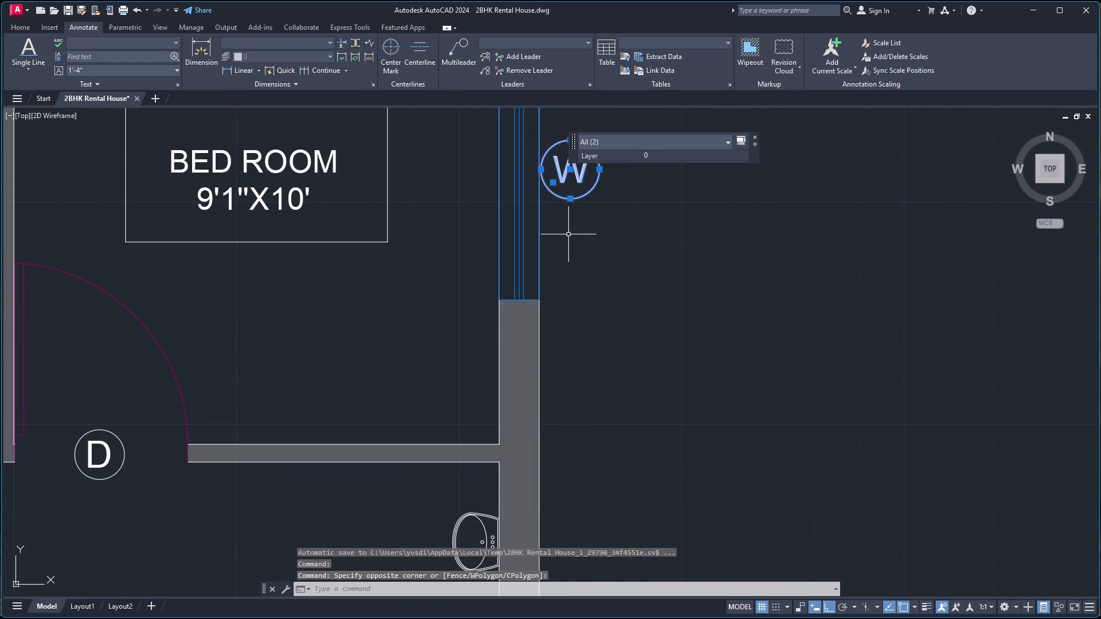
{"action": "key", "text": "m"}
{"action": "key", "text": "Return"}
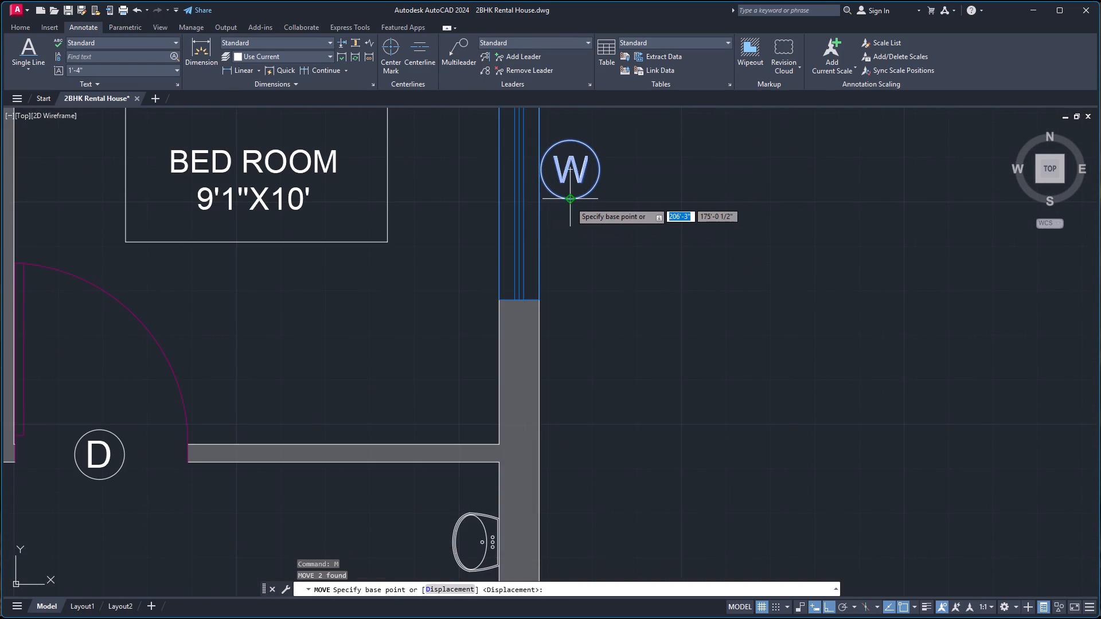
{"action": "left_click", "coordinate": [570, 202]}
{"action": "left_click", "coordinate": [591, 205]}
Delete the circle around the UP text at the start of the staircase.
{"action": "scroll", "coordinate": [592, 209], "scroll_direction": "down", "scroll_amount": 6}
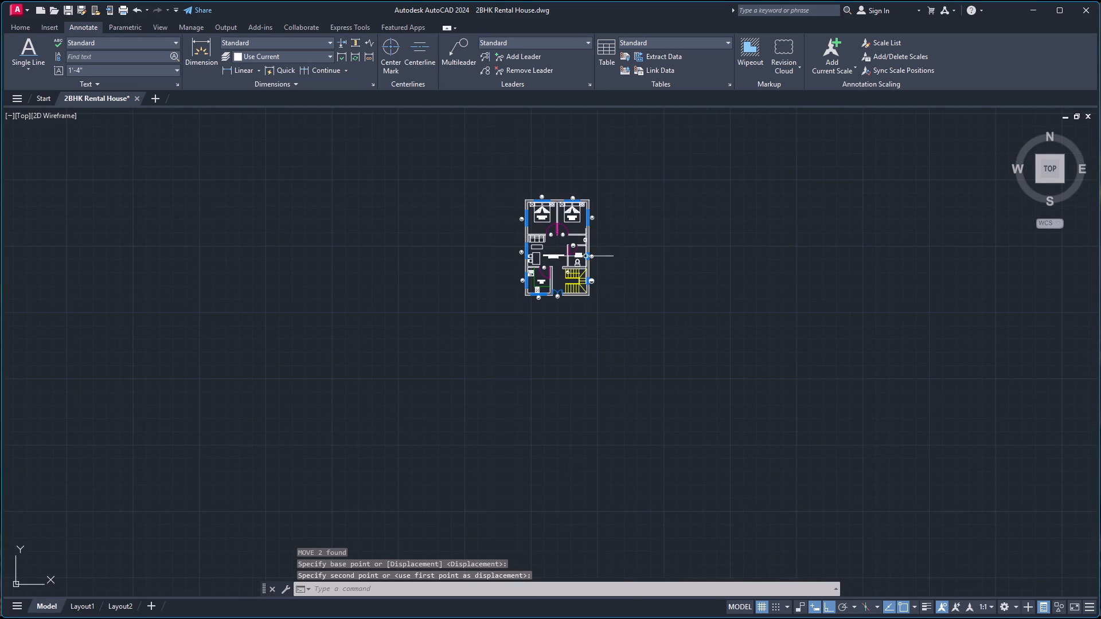
{"action": "scroll", "coordinate": [580, 288], "scroll_direction": "up", "scroll_amount": 3}
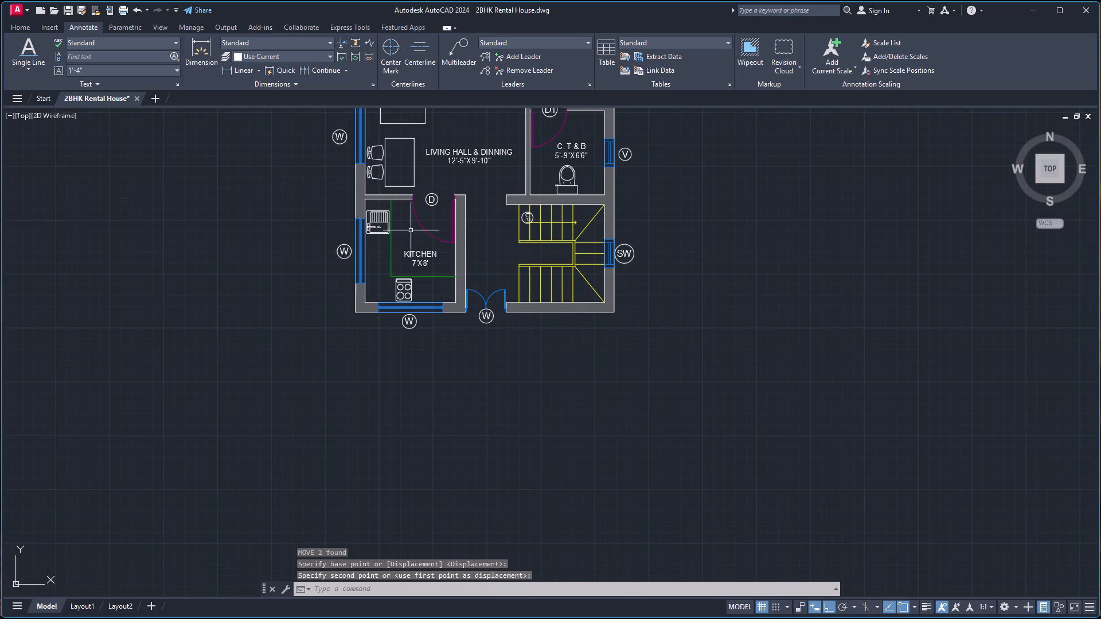
{"action": "scroll", "coordinate": [636, 234], "scroll_direction": "down", "scroll_amount": 1}
{"action": "scroll", "coordinate": [639, 240], "scroll_direction": "up", "scroll_amount": 3}
{"action": "scroll", "coordinate": [566, 298], "scroll_direction": "up", "scroll_amount": 3}
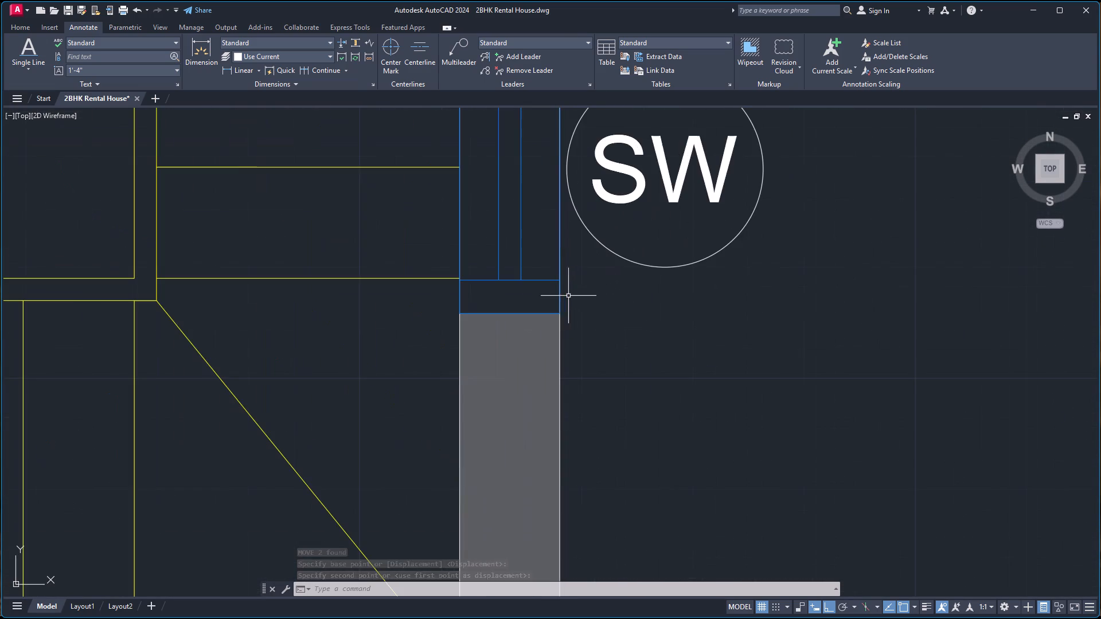
{"action": "scroll", "coordinate": [594, 257], "scroll_direction": "down", "scroll_amount": 5}
{"action": "scroll", "coordinate": [560, 202], "scroll_direction": "down", "scroll_amount": 4}
{"action": "scroll", "coordinate": [543, 183], "scroll_direction": "up", "scroll_amount": 2}
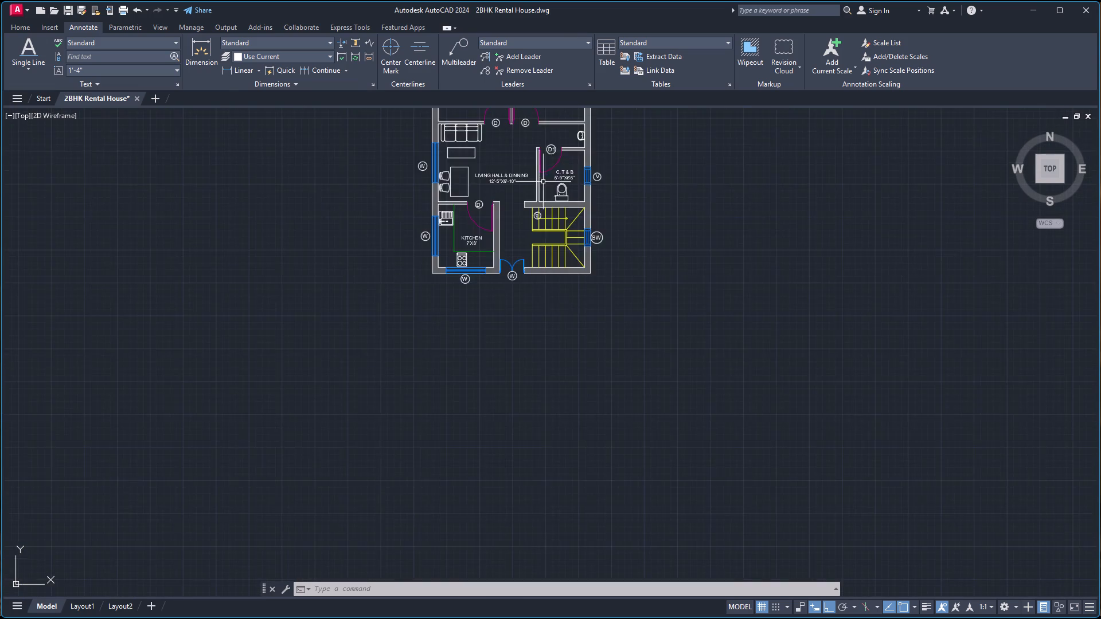
{"action": "scroll", "coordinate": [544, 182], "scroll_direction": "up", "scroll_amount": 2}
{"action": "left_click", "coordinate": [529, 260]}
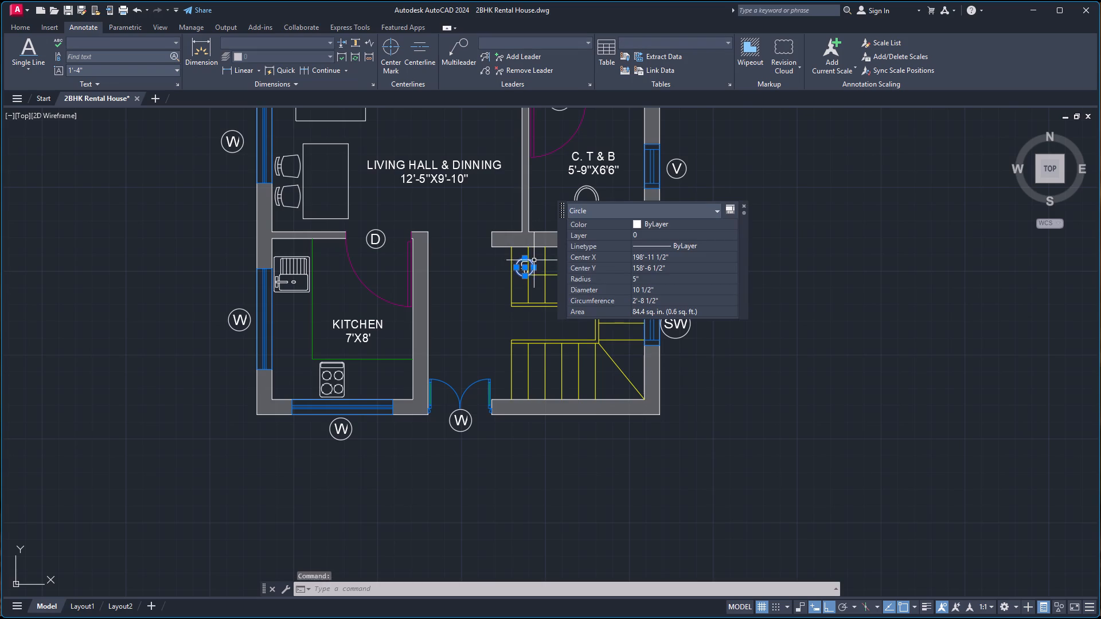
{"action": "key", "text": "Delete"}
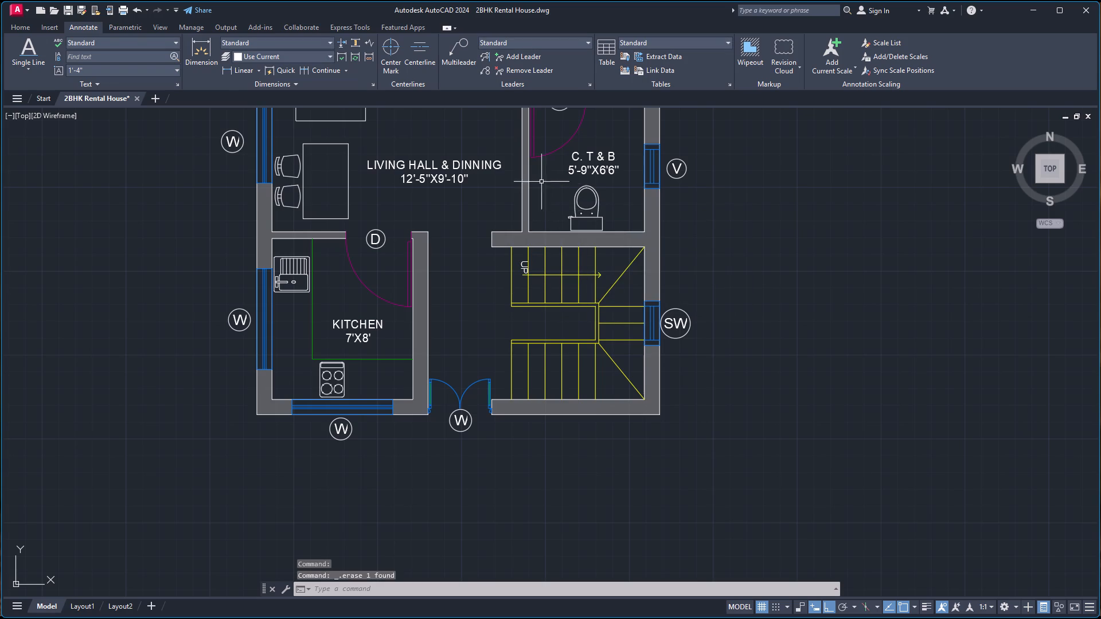
Move the W label and its circle above the right bedroom's top window farther up, away from the wall.
{"action": "scroll", "coordinate": [393, 195], "scroll_direction": "down", "scroll_amount": 5}
{"action": "scroll", "coordinate": [386, 129], "scroll_direction": "up", "scroll_amount": 3}
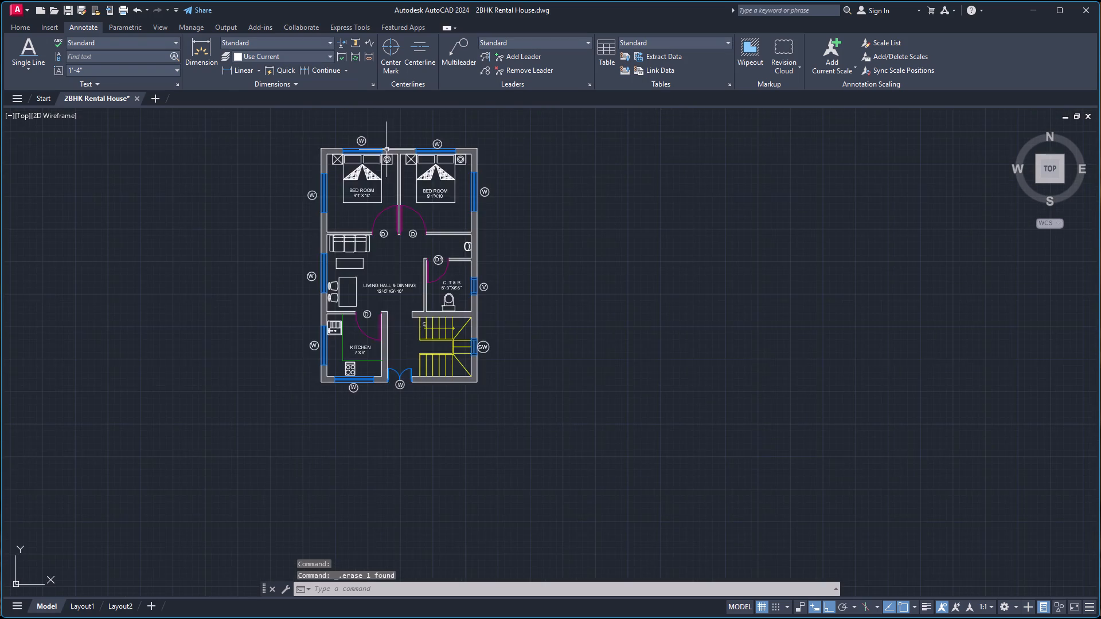
{"action": "scroll", "coordinate": [382, 172], "scroll_direction": "up", "scroll_amount": 2}
{"action": "scroll", "coordinate": [333, 183], "scroll_direction": "down", "scroll_amount": 2}
{"action": "scroll", "coordinate": [340, 137], "scroll_direction": "up", "scroll_amount": 1}
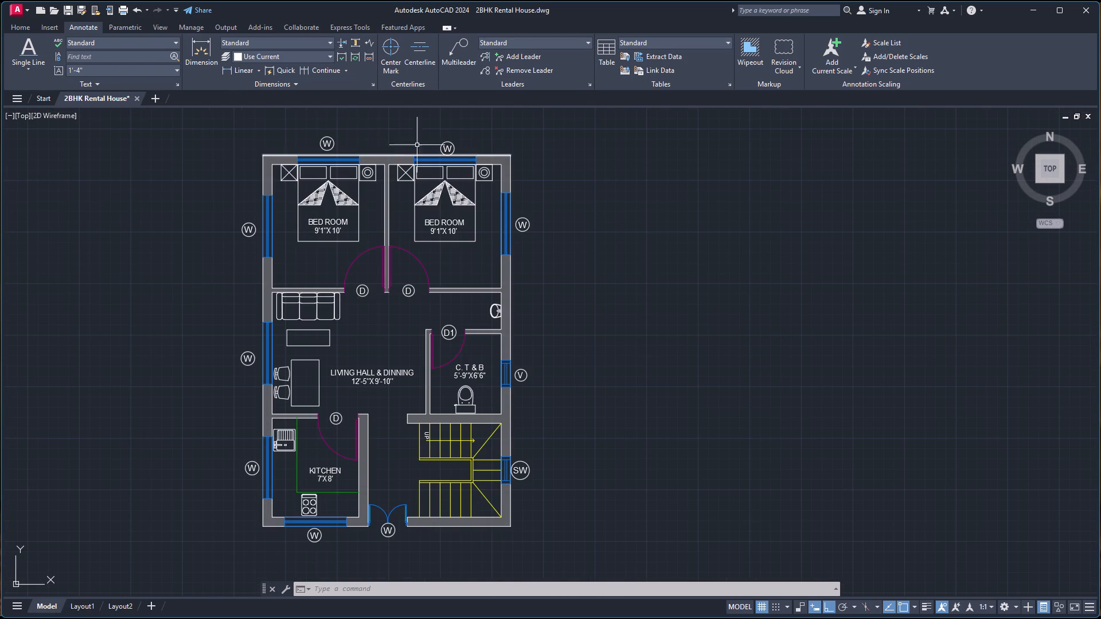
{"action": "scroll", "coordinate": [432, 144], "scroll_direction": "up", "scroll_amount": 4}
{"action": "scroll", "coordinate": [494, 139], "scroll_direction": "up", "scroll_amount": 1}
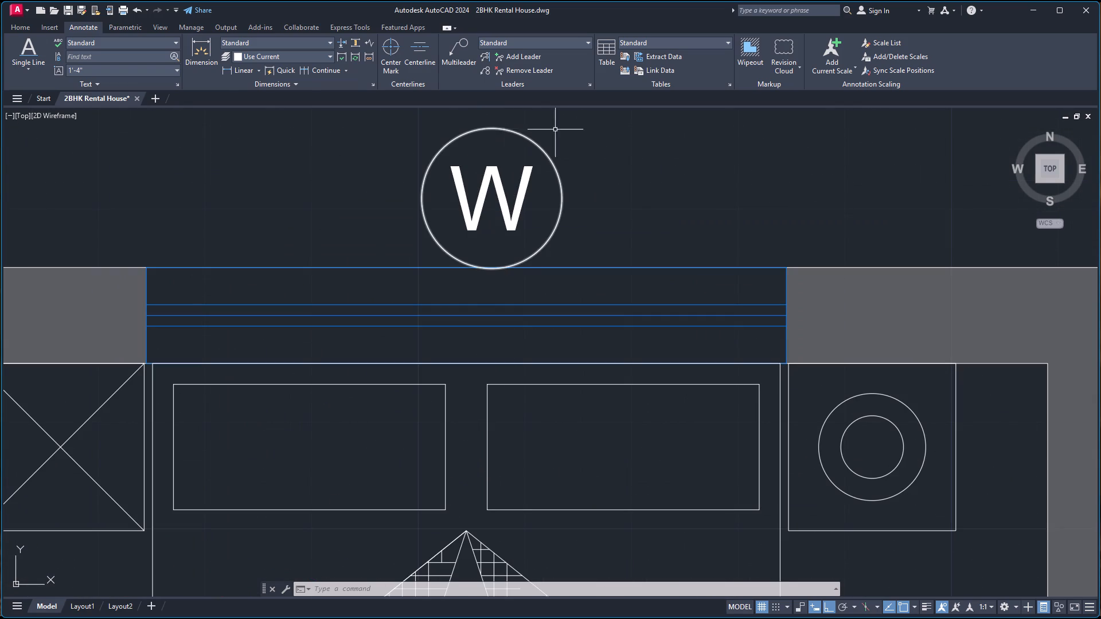
{"action": "left_click", "coordinate": [584, 134]}
{"action": "left_click", "coordinate": [451, 205]}
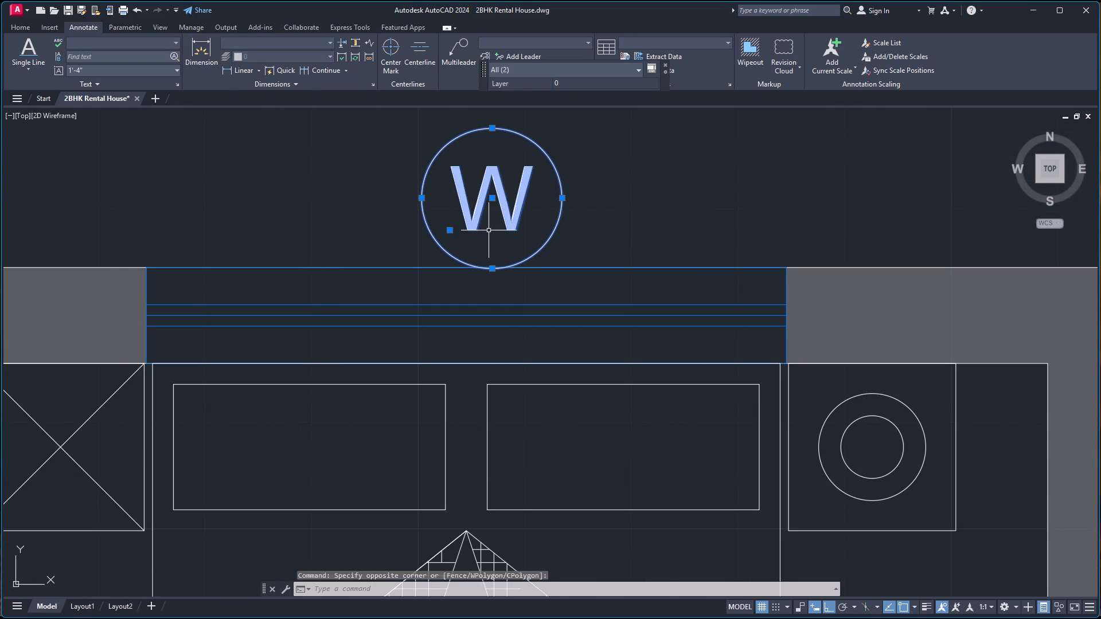
{"action": "key", "text": "m"}
{"action": "key", "text": "Return"}
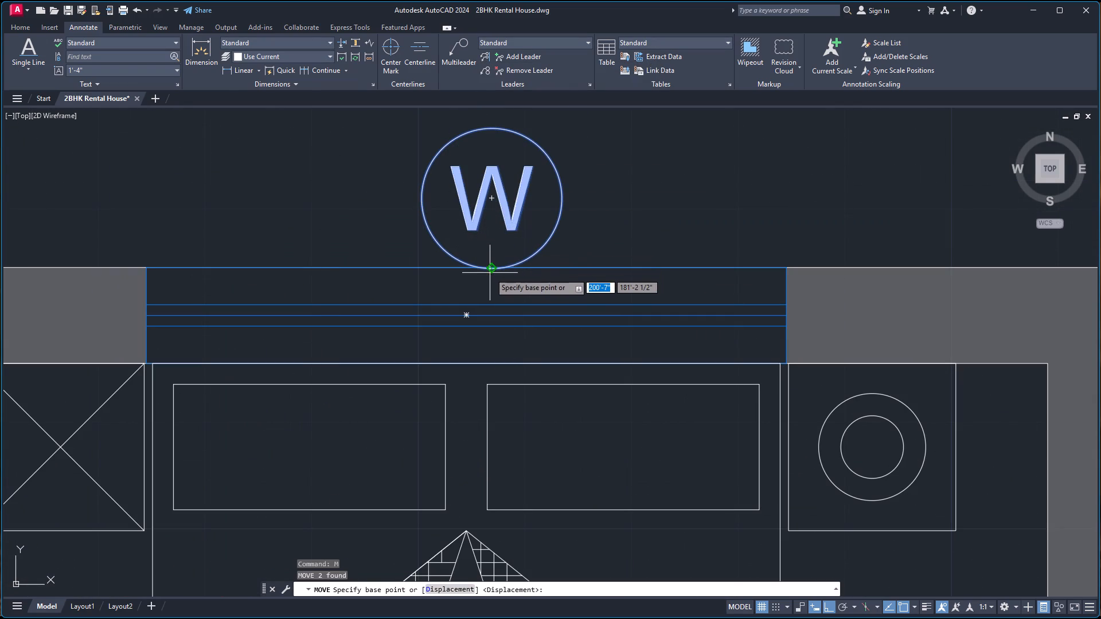
{"action": "left_click", "coordinate": [491, 269]}
{"action": "left_click", "coordinate": [494, 253]}
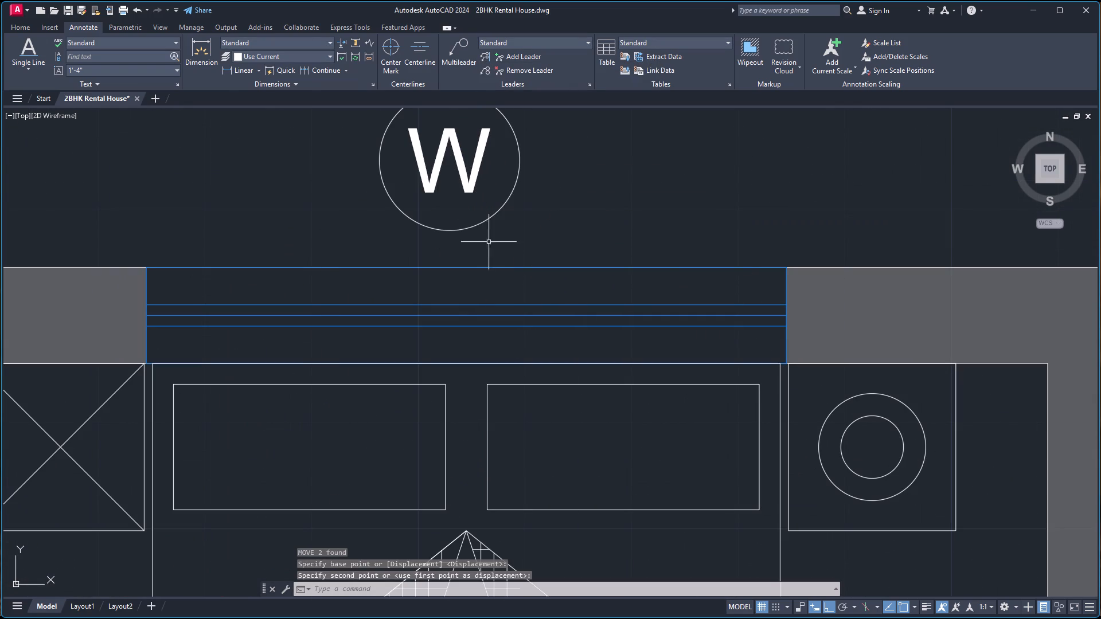
Shift the right bedroom's top W label and its circle horizontally back toward the window's centre.
{"action": "left_click", "coordinate": [452, 231]}
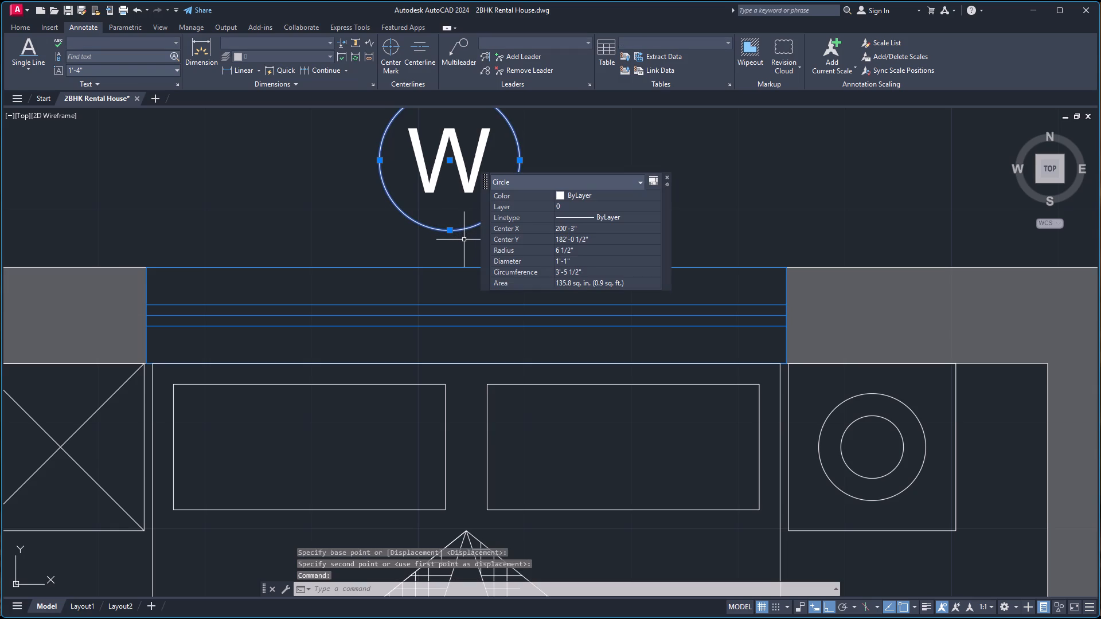
{"action": "left_click", "coordinate": [466, 247]}
{"action": "left_click", "coordinate": [461, 174]}
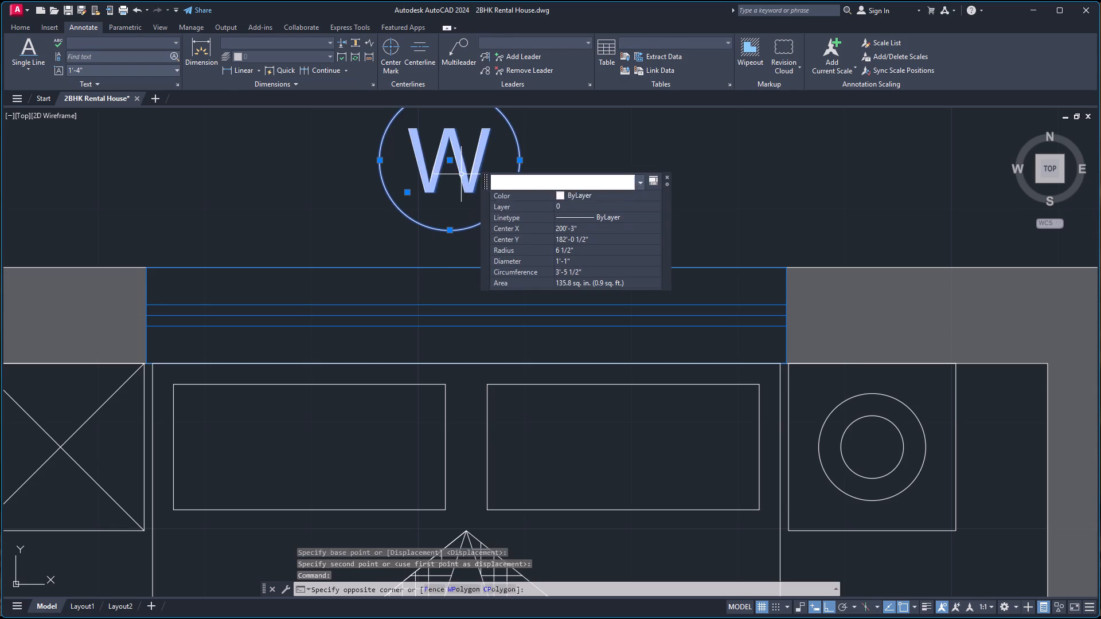
{"action": "key", "text": "m"}
{"action": "key", "text": "Return"}
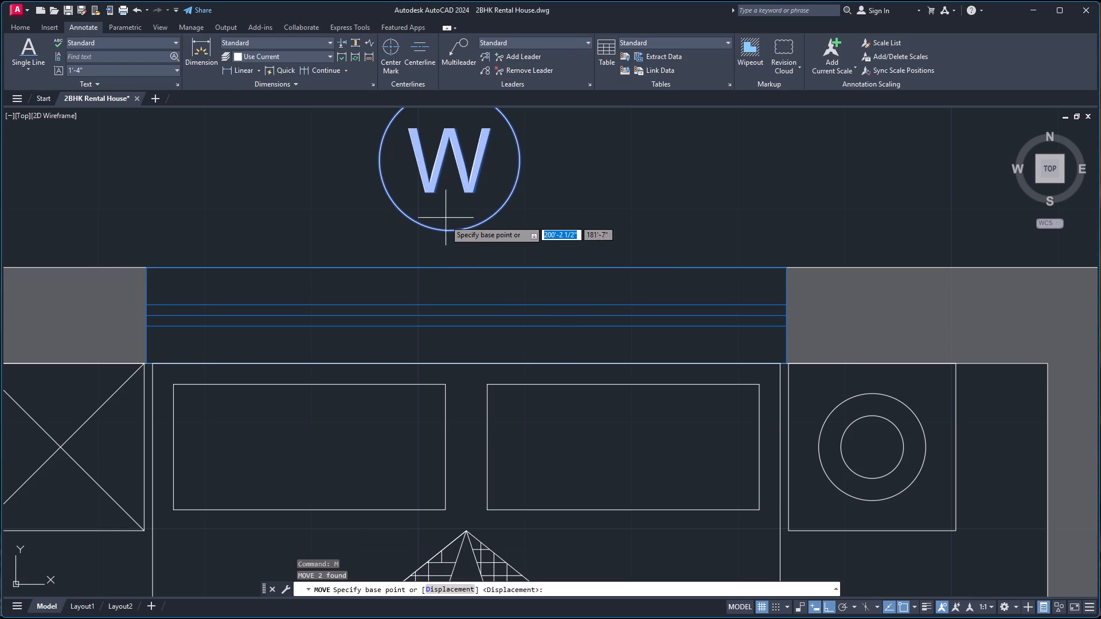
{"action": "left_click", "coordinate": [449, 232]}
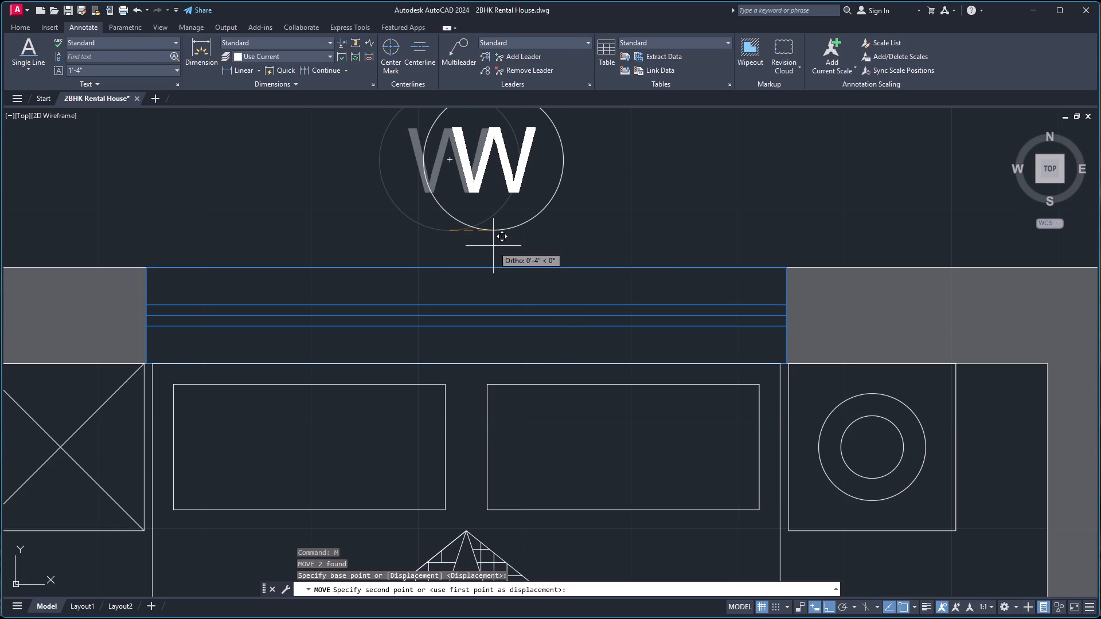
{"action": "left_click", "coordinate": [485, 244]}
Examine the placement of the circled door and window labels around the kitchen, entrance and rest of the plan.
{"action": "scroll", "coordinate": [500, 230], "scroll_direction": "down", "scroll_amount": 3}
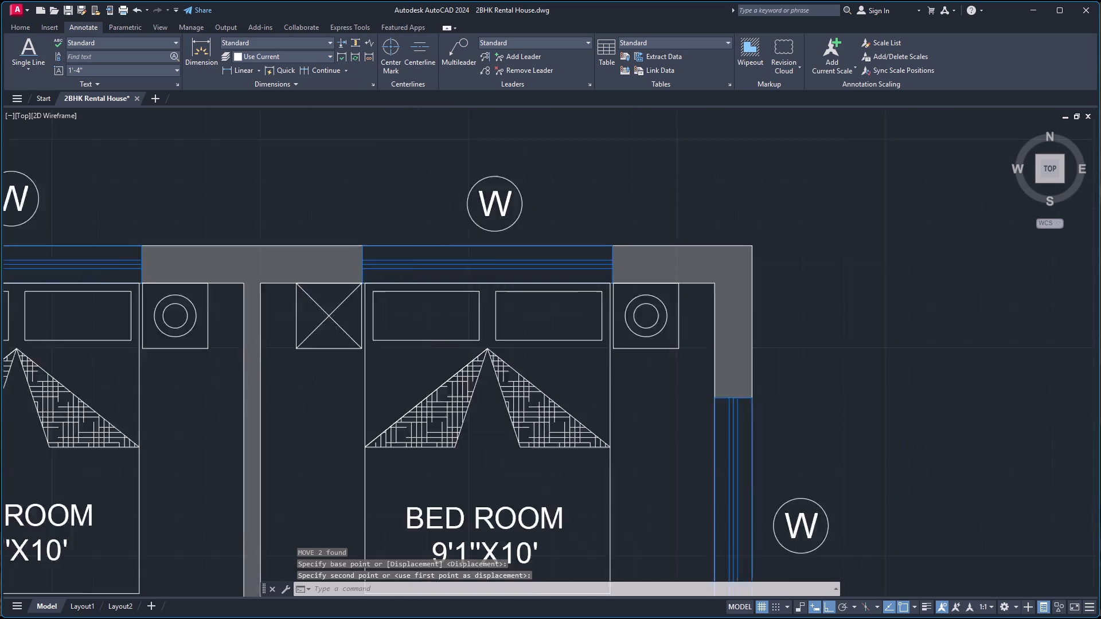
{"action": "scroll", "coordinate": [503, 230], "scroll_direction": "down", "scroll_amount": 1}
{"action": "scroll", "coordinate": [449, 350], "scroll_direction": "down", "scroll_amount": 3}
{"action": "scroll", "coordinate": [409, 443], "scroll_direction": "up", "scroll_amount": 1}
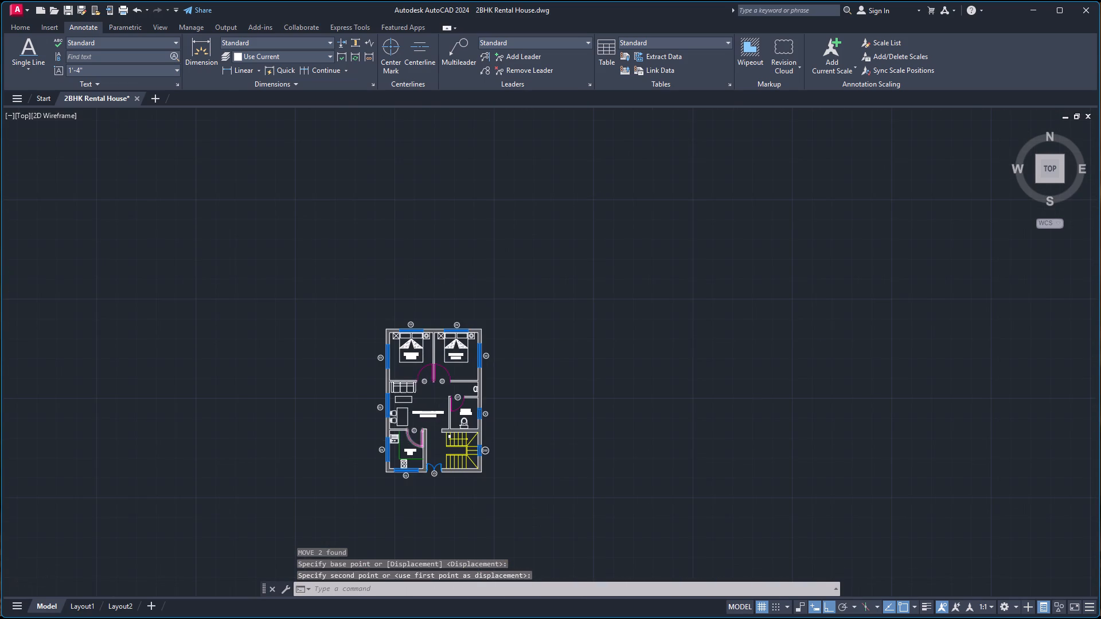
{"action": "scroll", "coordinate": [409, 443], "scroll_direction": "up", "scroll_amount": 2}
{"action": "scroll", "coordinate": [430, 452], "scroll_direction": "down", "scroll_amount": 2}
{"action": "scroll", "coordinate": [425, 501], "scroll_direction": "up", "scroll_amount": 3}
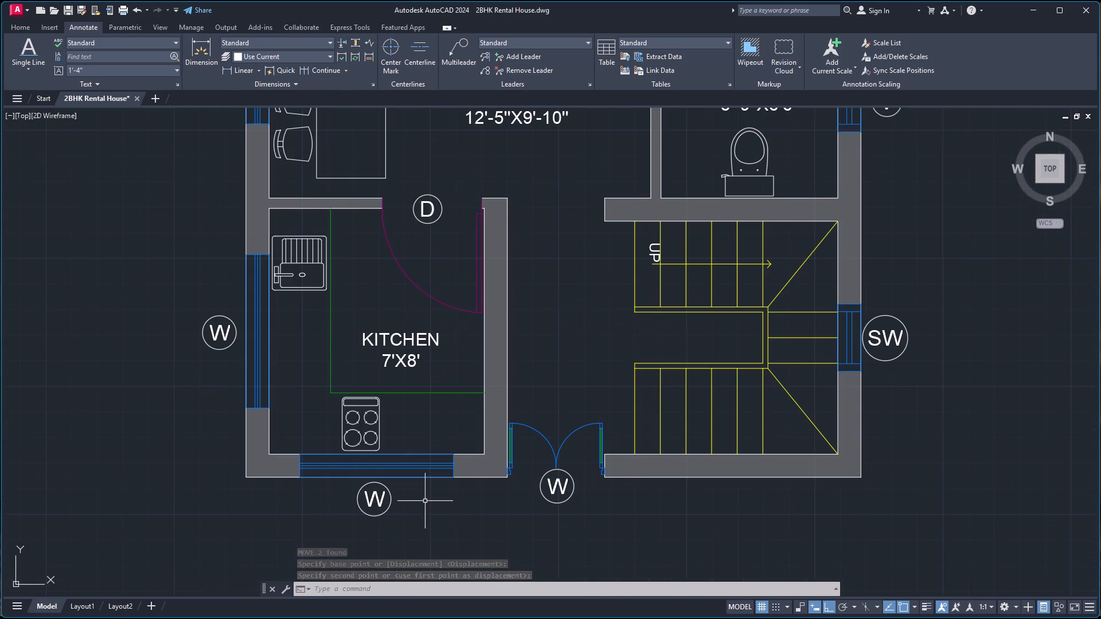
{"action": "scroll", "coordinate": [537, 492], "scroll_direction": "up", "scroll_amount": 2}
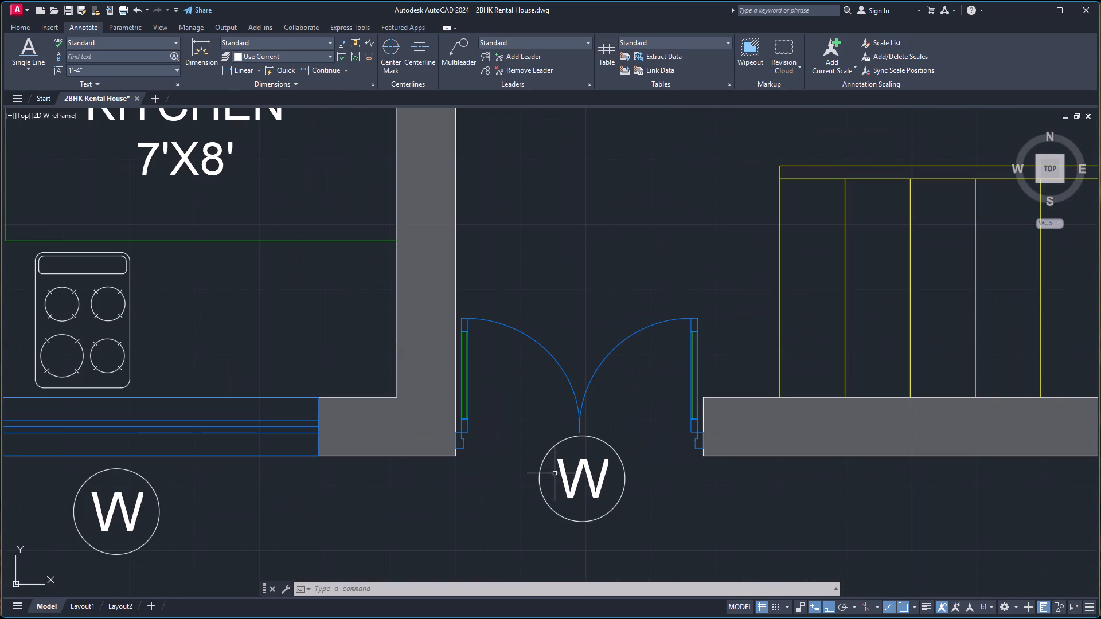
{"action": "scroll", "coordinate": [483, 391], "scroll_direction": "down", "scroll_amount": 4}
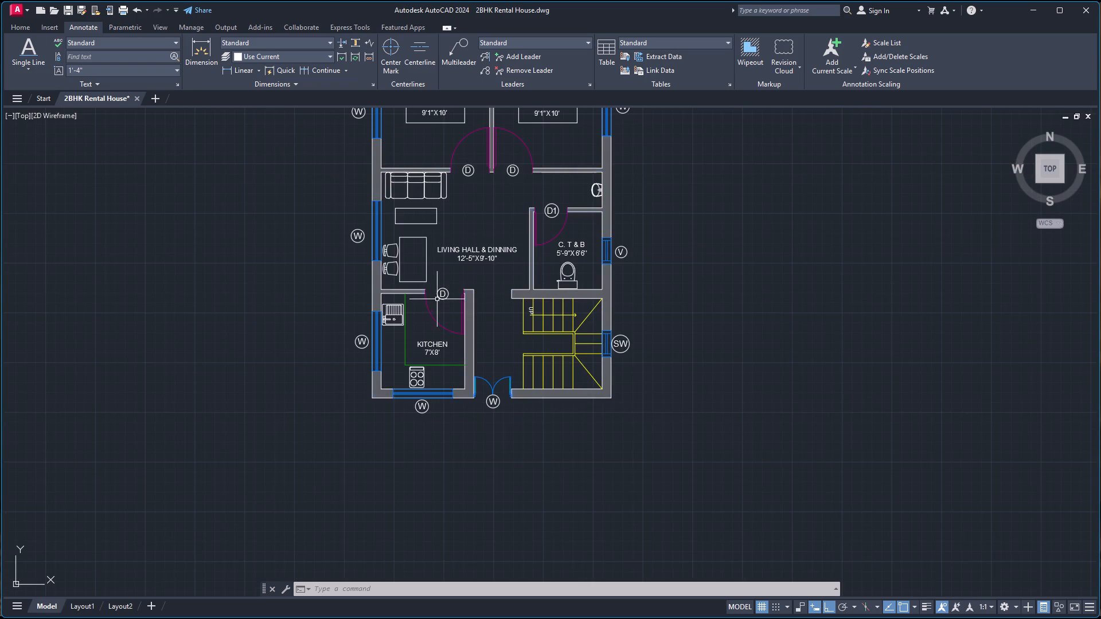
{"action": "scroll", "coordinate": [435, 253], "scroll_direction": "down", "scroll_amount": 3}
{"action": "scroll", "coordinate": [442, 186], "scroll_direction": "up", "scroll_amount": 2}
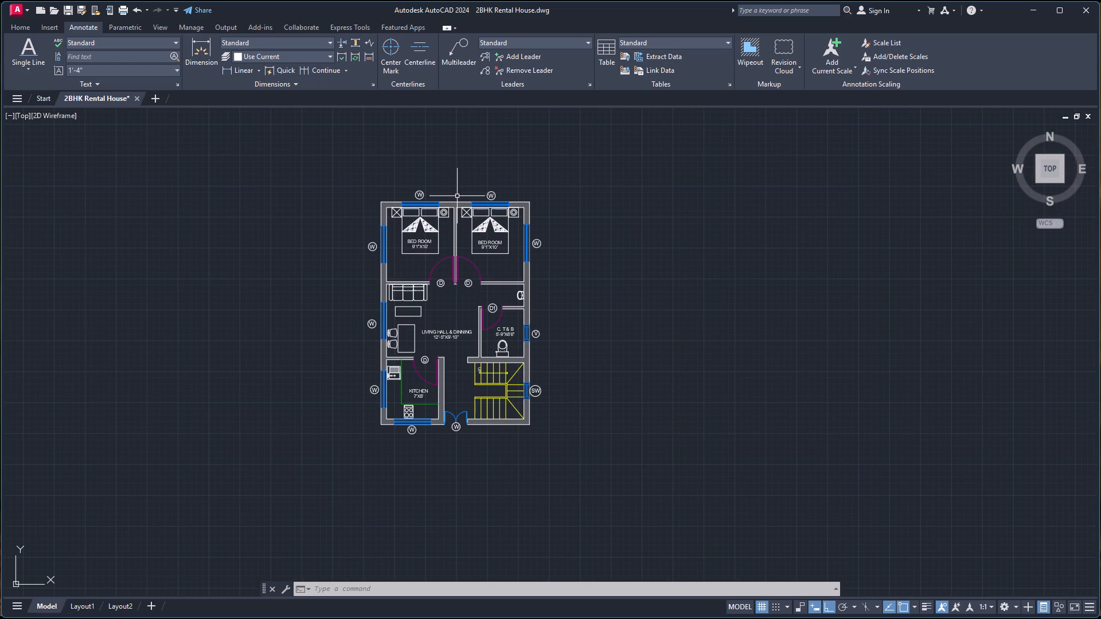
{"action": "scroll", "coordinate": [463, 319], "scroll_direction": "up", "scroll_amount": 3}
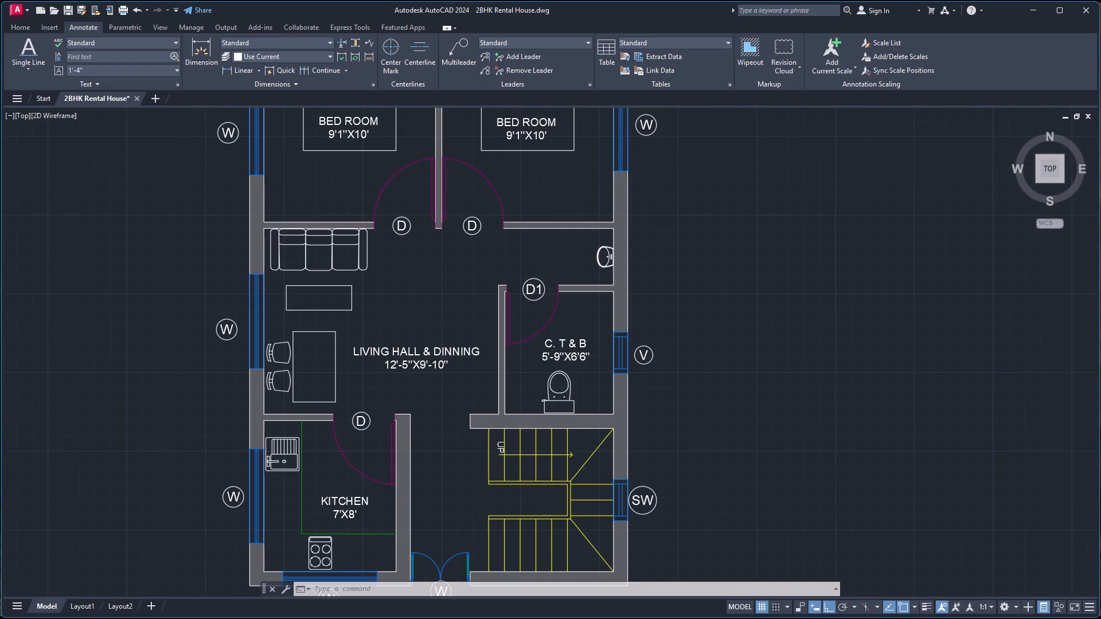
{"action": "scroll", "coordinate": [463, 327], "scroll_direction": "down", "scroll_amount": 3}
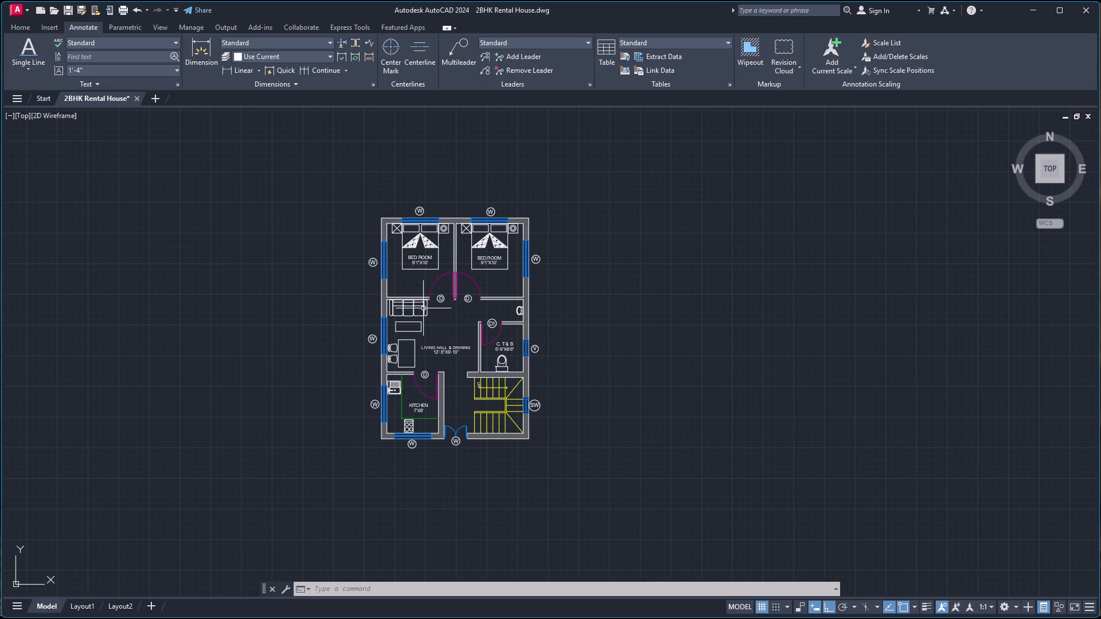
Place a centre-aligned multiline text below the floor plan, reading "Ground Floor Plan", in a box wide enough to keep it on one line.
{"action": "left_click", "coordinate": [28, 66]}
{"action": "left_click", "coordinate": [58, 99]}
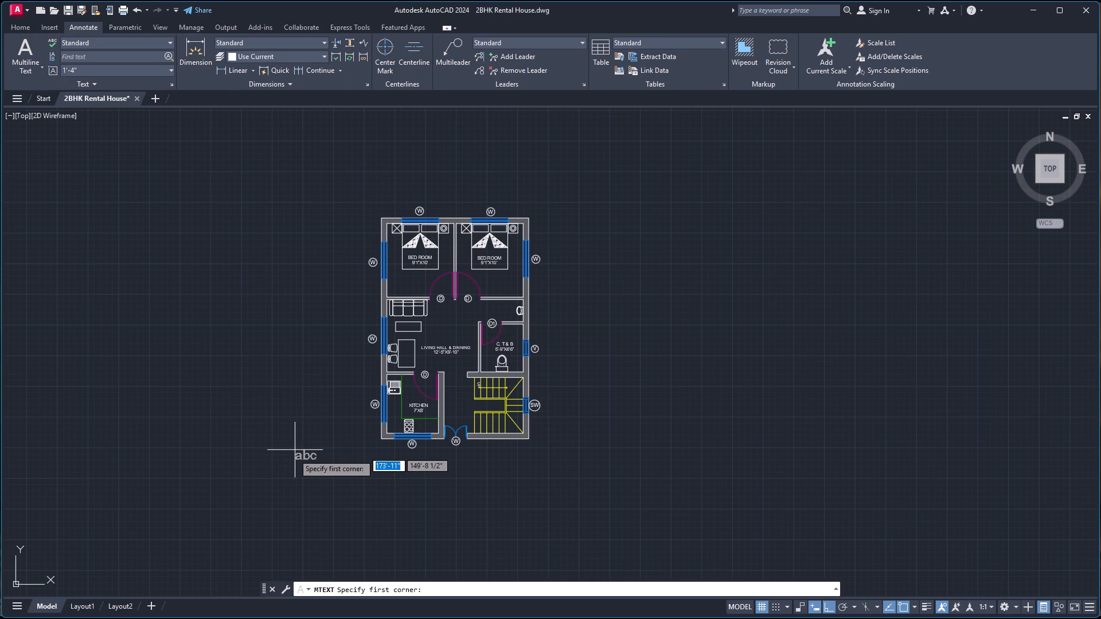
{"action": "left_click", "coordinate": [423, 455]}
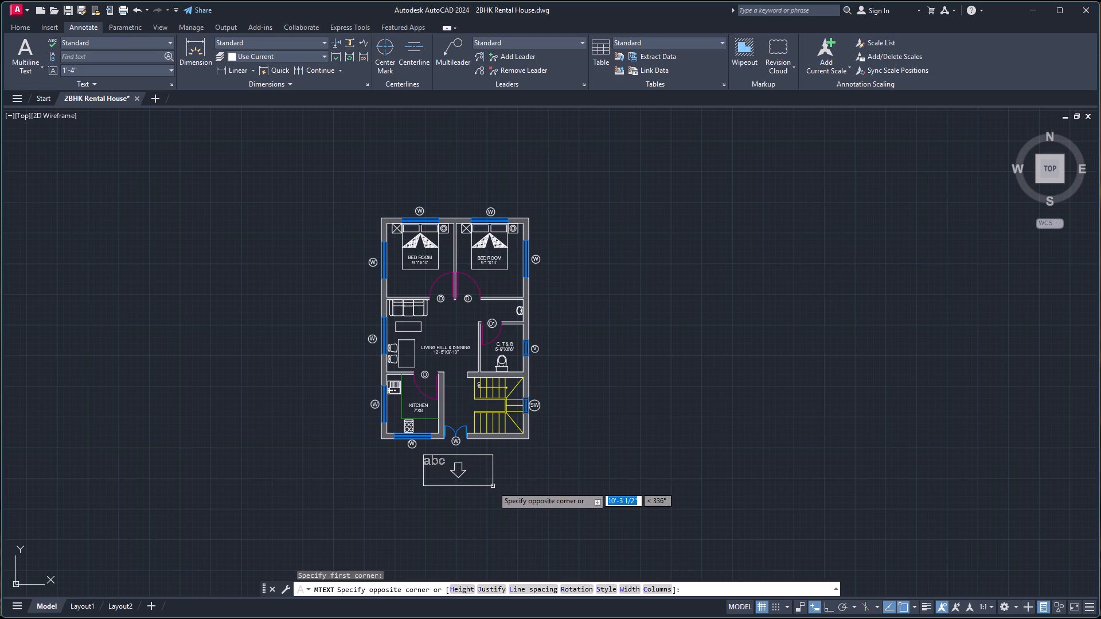
{"action": "left_click", "coordinate": [491, 486]}
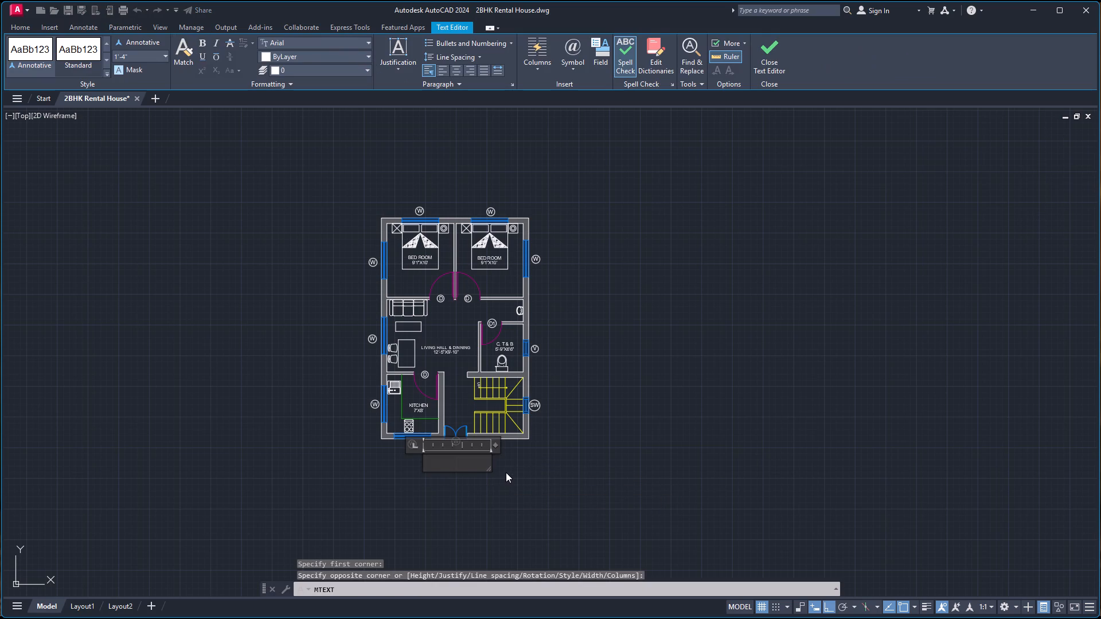
{"action": "left_click", "coordinate": [460, 69]}
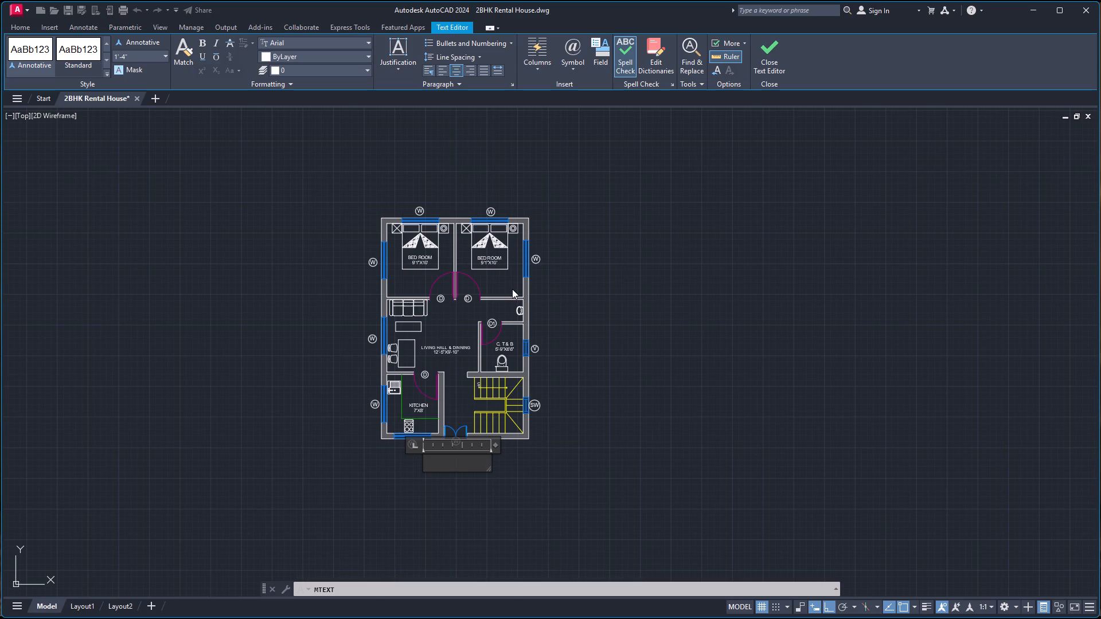
{"action": "type", "text": "Ground"}
{"action": "key", "text": "space"}
{"action": "type", "text": "Floor"}
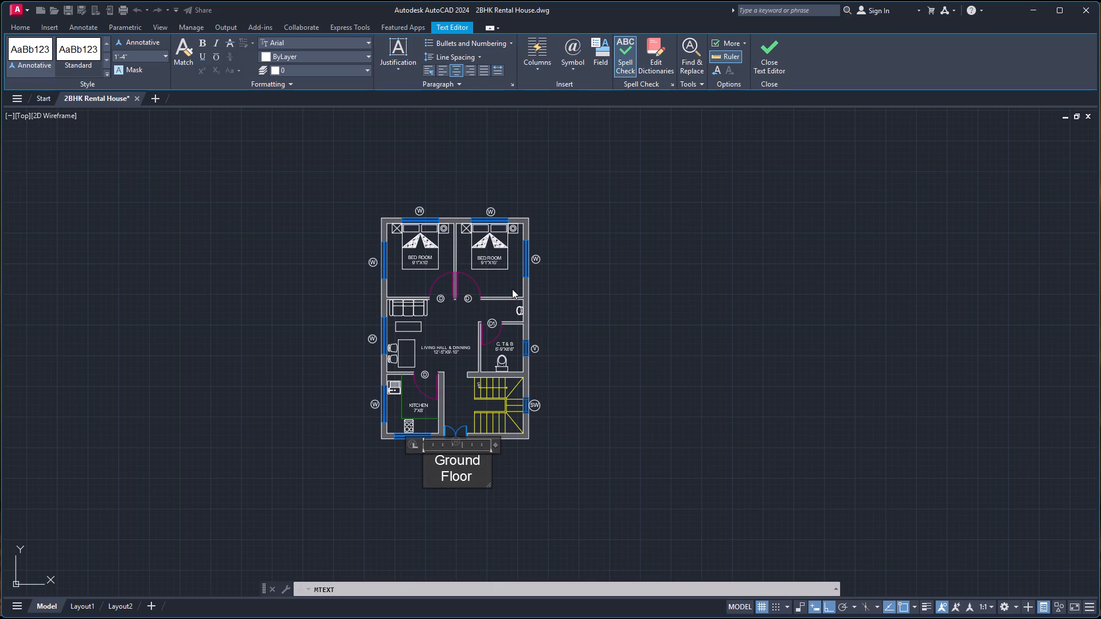
{"action": "key", "text": "space"}
{"action": "type", "text": "plan"}
{"action": "left_click_drag", "start_coordinate": [487, 488], "coordinate": [543, 484]}
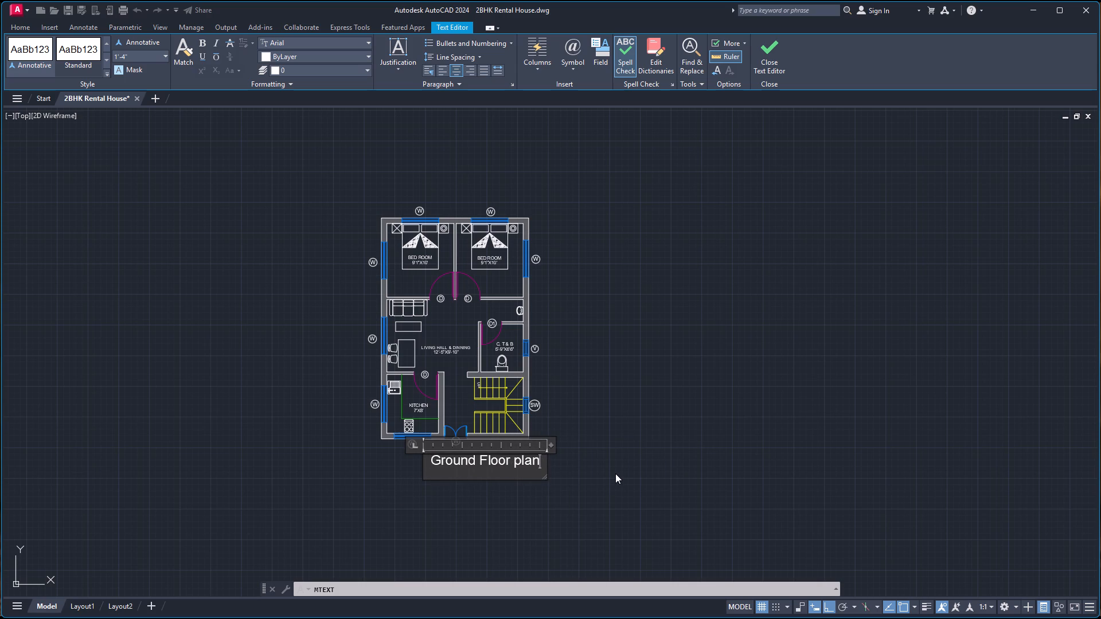
{"action": "key", "text": "BackSpace"}
{"action": "key", "text": "BackSpace"}
{"action": "key", "text": "BackSpace"}
{"action": "key", "text": "BackSpace"}
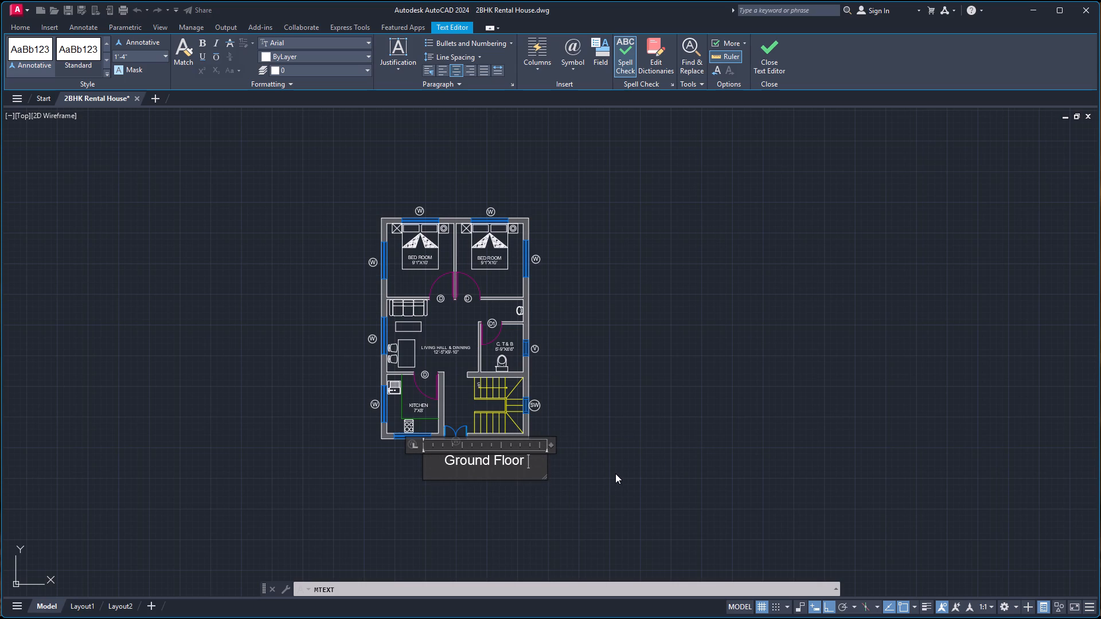
{"action": "type", "text": "Plan"}
{"action": "key", "text": "Return"}
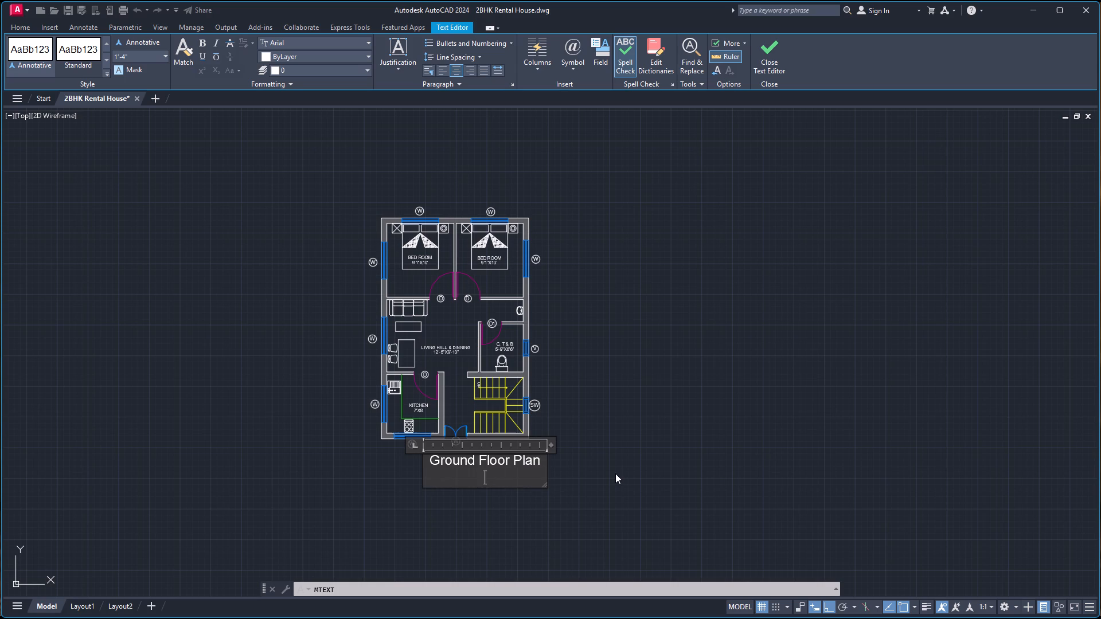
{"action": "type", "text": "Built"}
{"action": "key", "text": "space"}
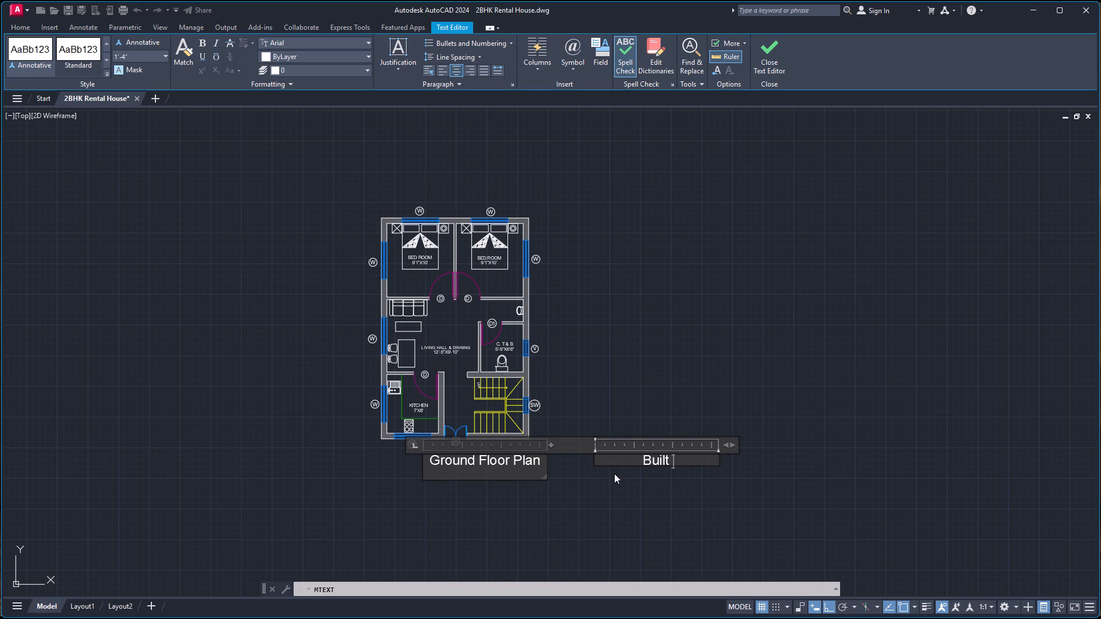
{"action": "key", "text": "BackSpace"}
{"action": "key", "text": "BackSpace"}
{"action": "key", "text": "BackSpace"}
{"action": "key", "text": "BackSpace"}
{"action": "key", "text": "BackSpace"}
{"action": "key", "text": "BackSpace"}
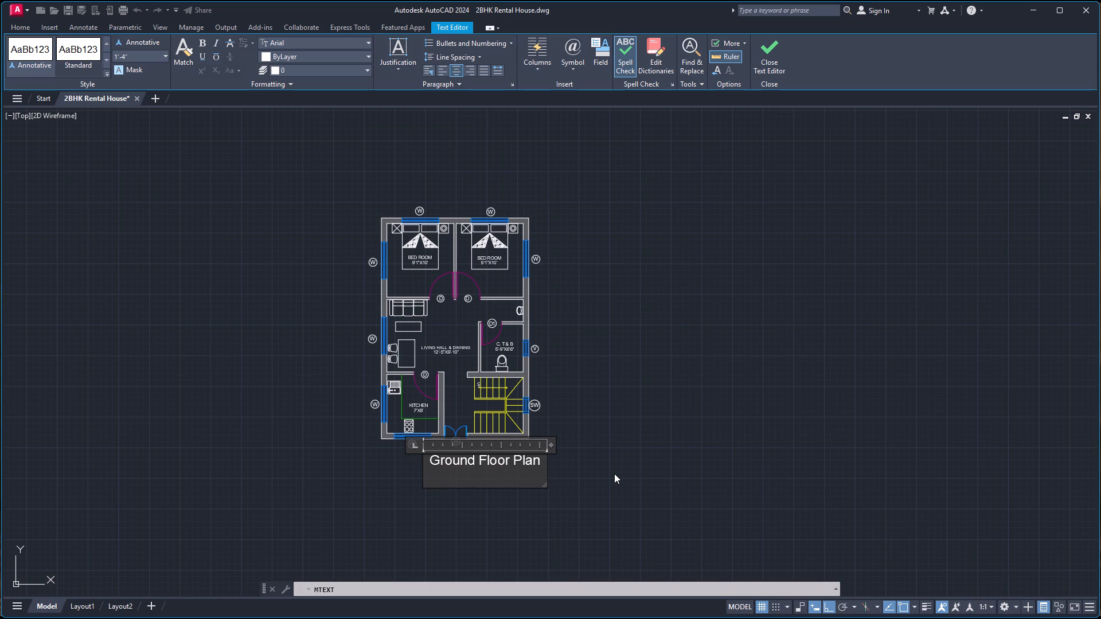
Enlarge the text box in width and height and begin its second line with "Built Up Area : ".
{"action": "left_click_drag", "start_coordinate": [545, 486], "coordinate": [616, 524]}
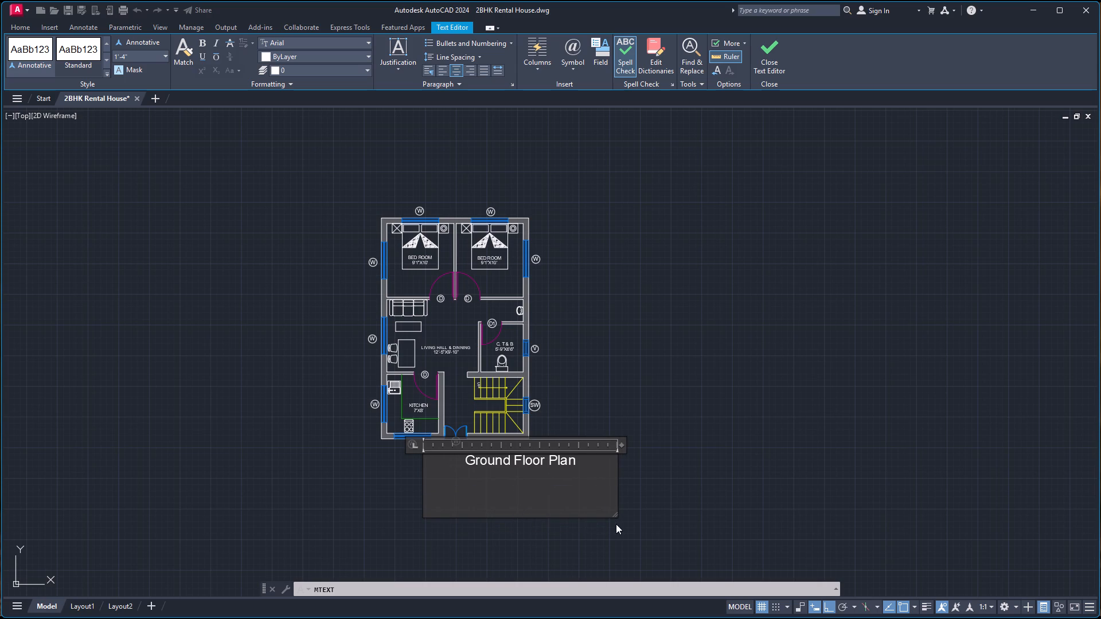
{"action": "type", "text": "Built"}
{"action": "key", "text": "space"}
{"action": "type", "text": "Up Area"}
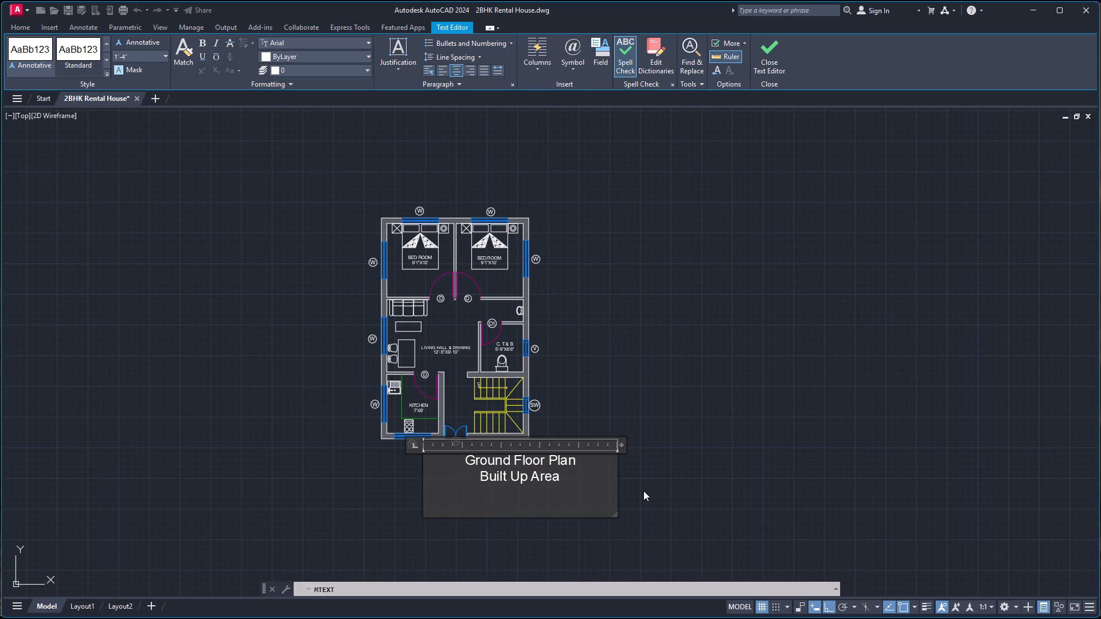
{"action": "key", "text": "space"}
{"action": "type", "text": ":"}
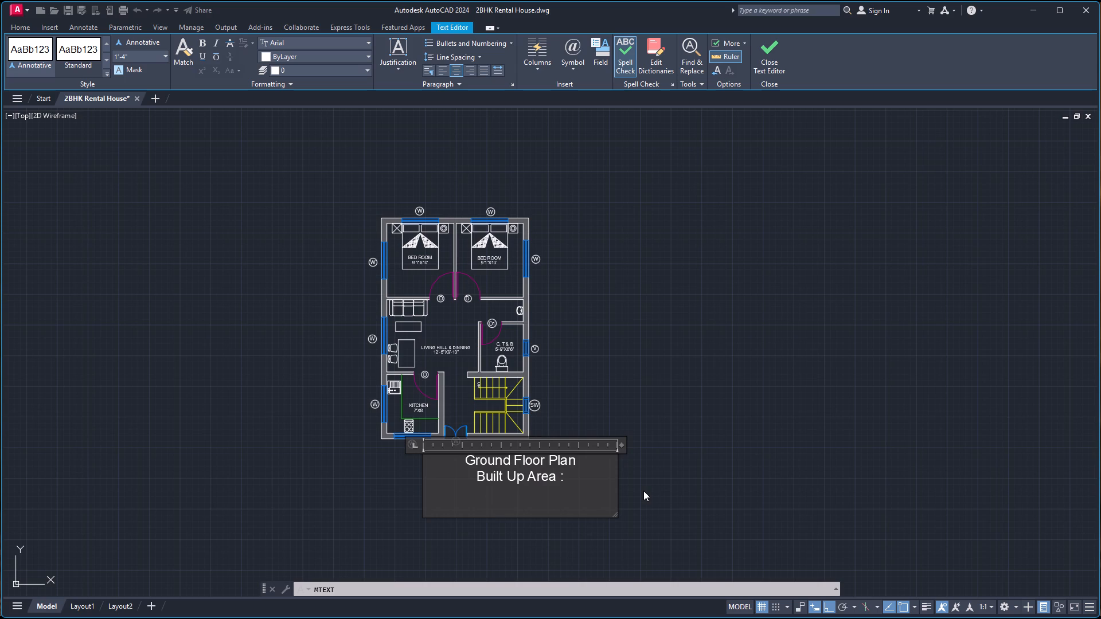
{"action": "key", "text": "space"}
Complete the built-up area line with "600.00 Sq. ft" and finish the multiline text.
{"action": "type", "text": "600,"}
{"action": "key", "text": "BackSpace"}
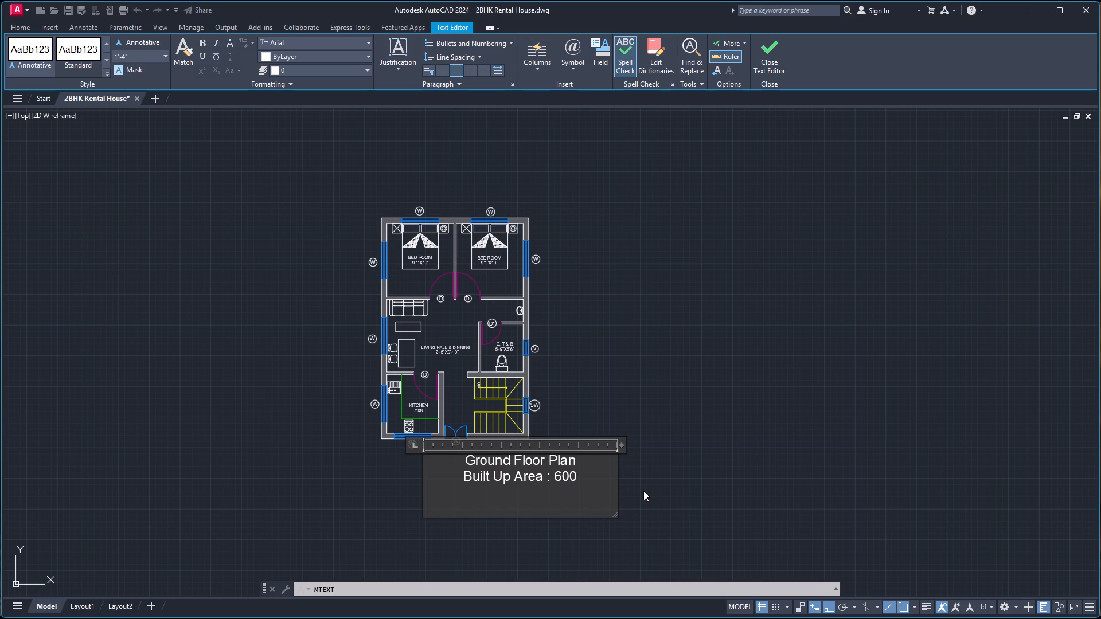
{"action": "key", "text": "period"}
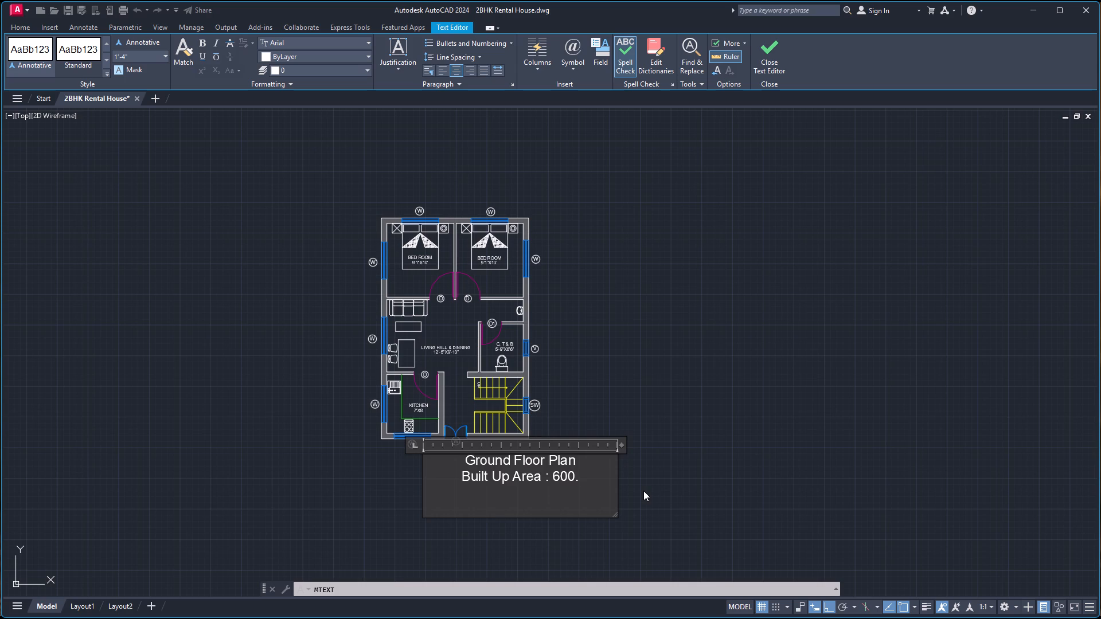
{"action": "type", "text": "00"}
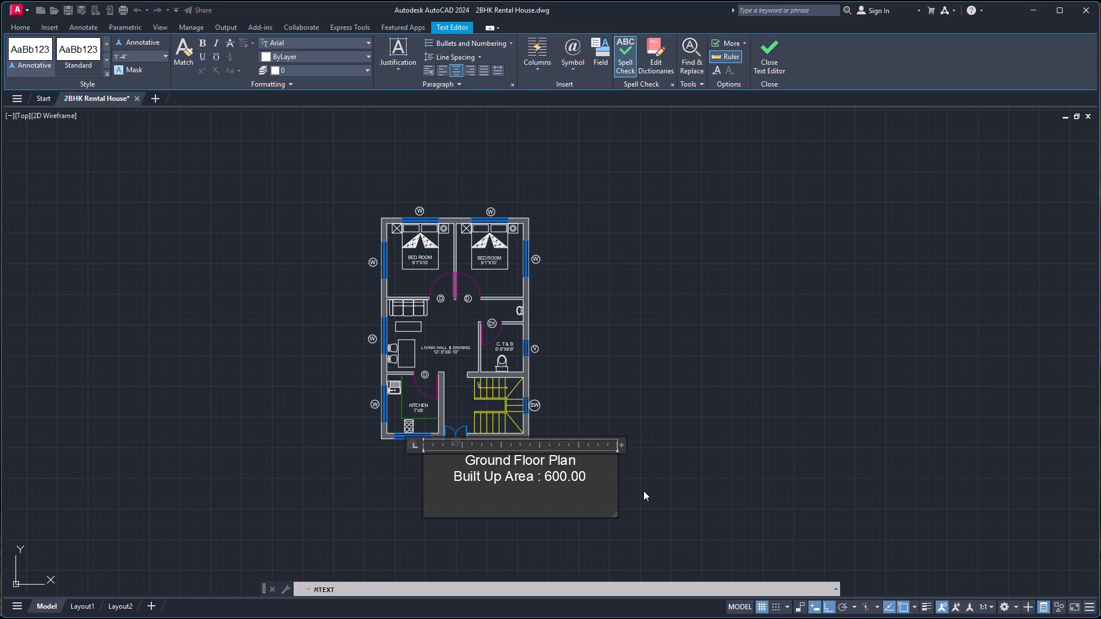
{"action": "key", "text": "space"}
{"action": "key", "text": "BackSpace"}
{"action": "key", "text": "space"}
{"action": "key", "text": "shift+s"}
{"action": "type", "text": "q"}
{"action": "key", "text": "space"}
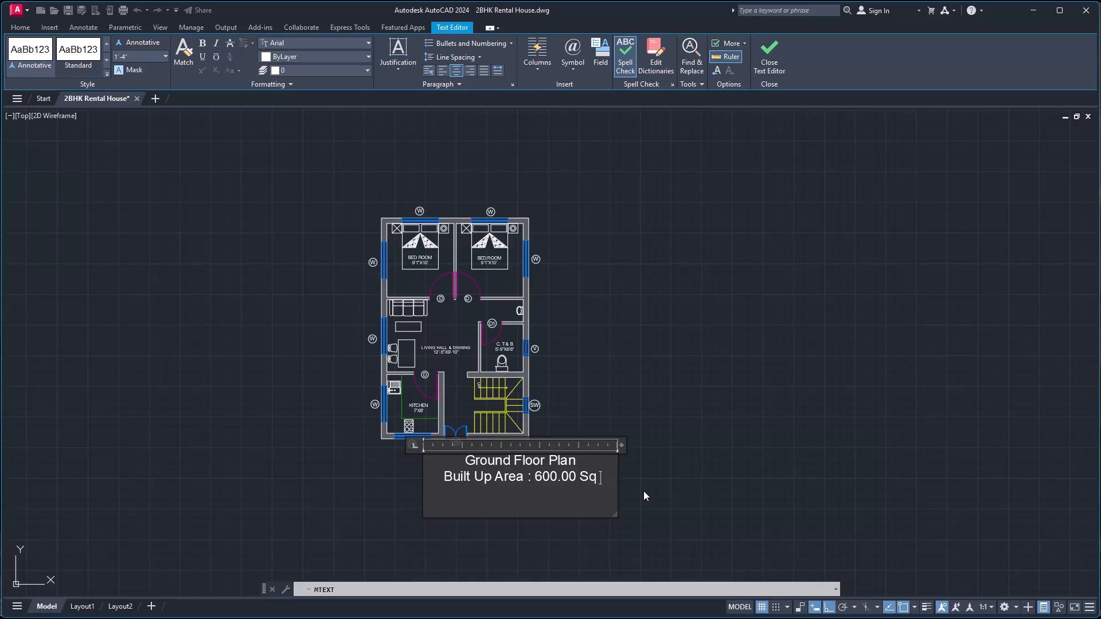
{"action": "key", "text": "BackSpace"}
{"action": "type", "text": "."}
{"action": "key", "text": "space"}
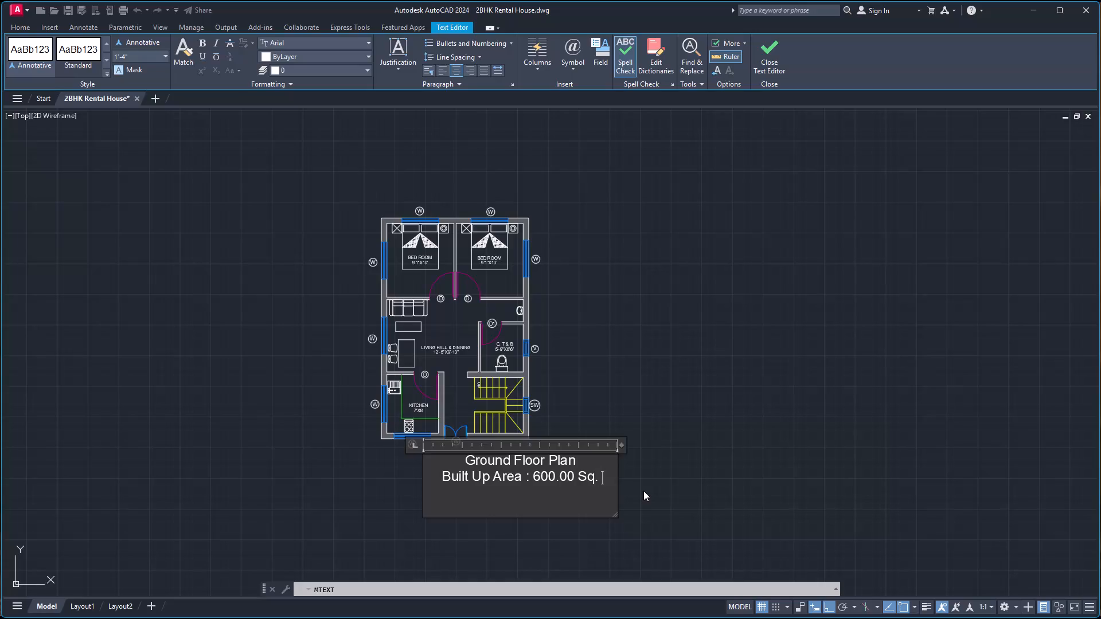
{"action": "type", "text": "ft"}
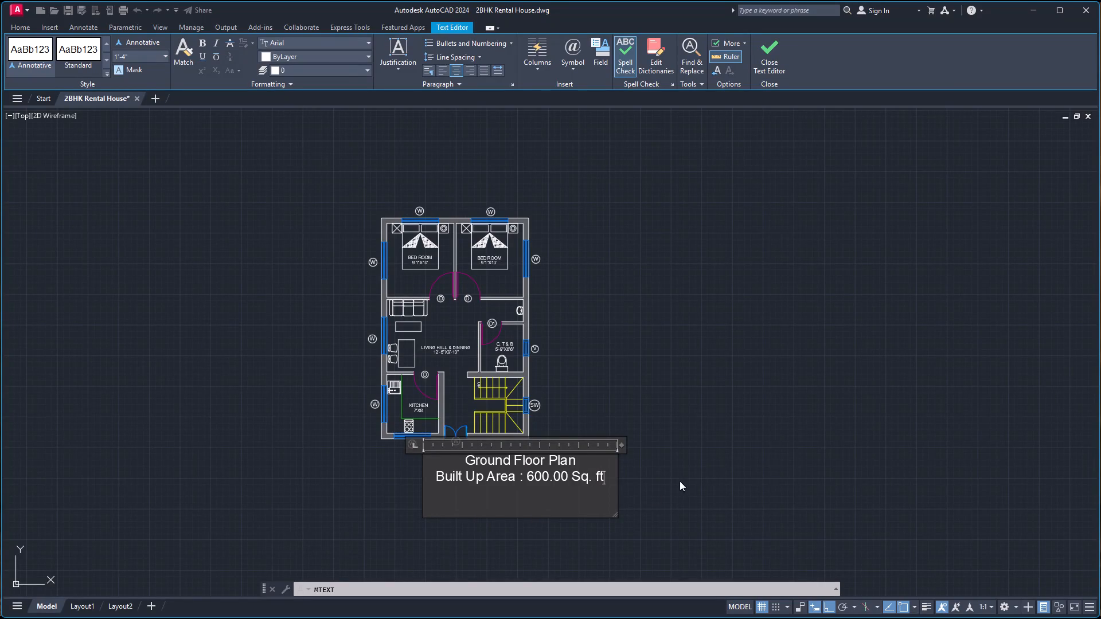
{"action": "left_click", "coordinate": [680, 481]}
Set the text height of the Ground Floor Plan title below the plan to 6".
{"action": "left_click", "coordinate": [532, 461]}
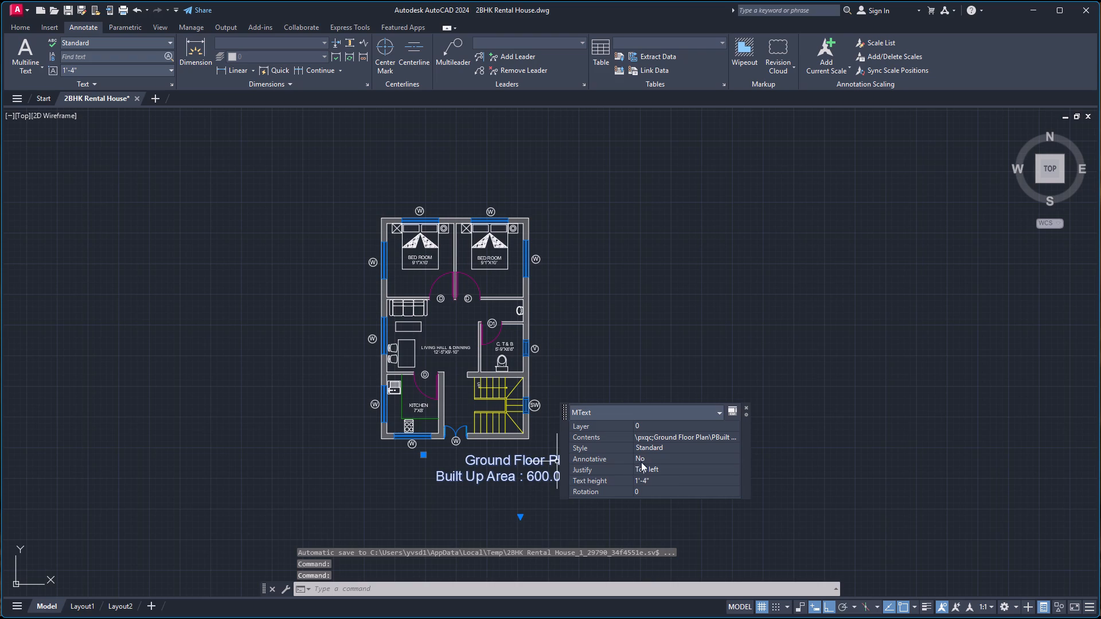
{"action": "left_click", "coordinate": [669, 477]}
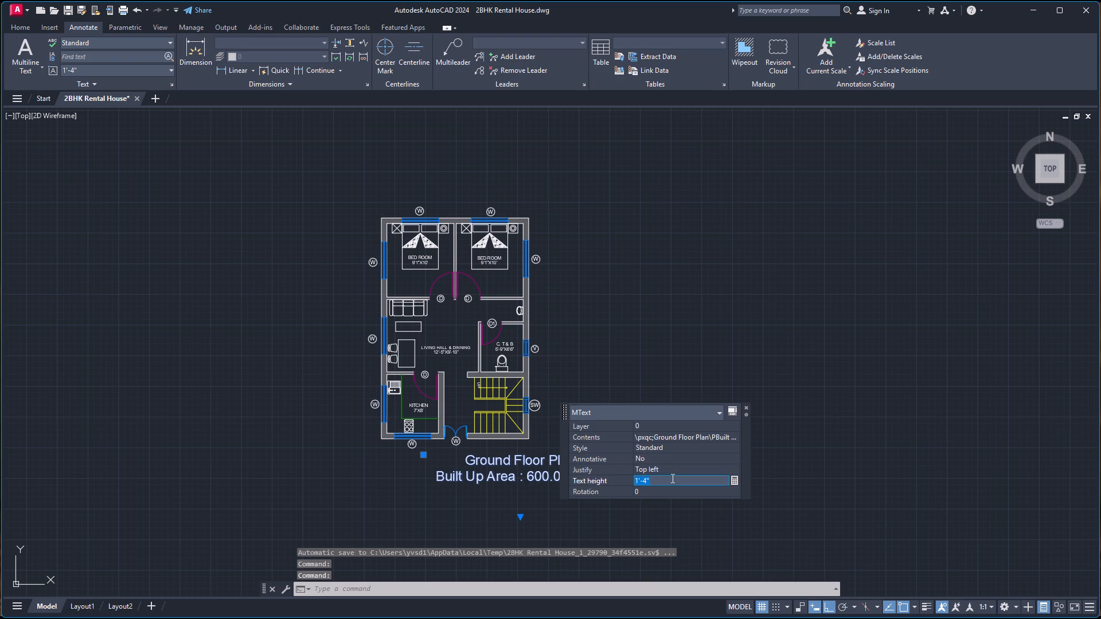
{"action": "key", "text": "Clear"}
{"action": "key", "text": "Return"}
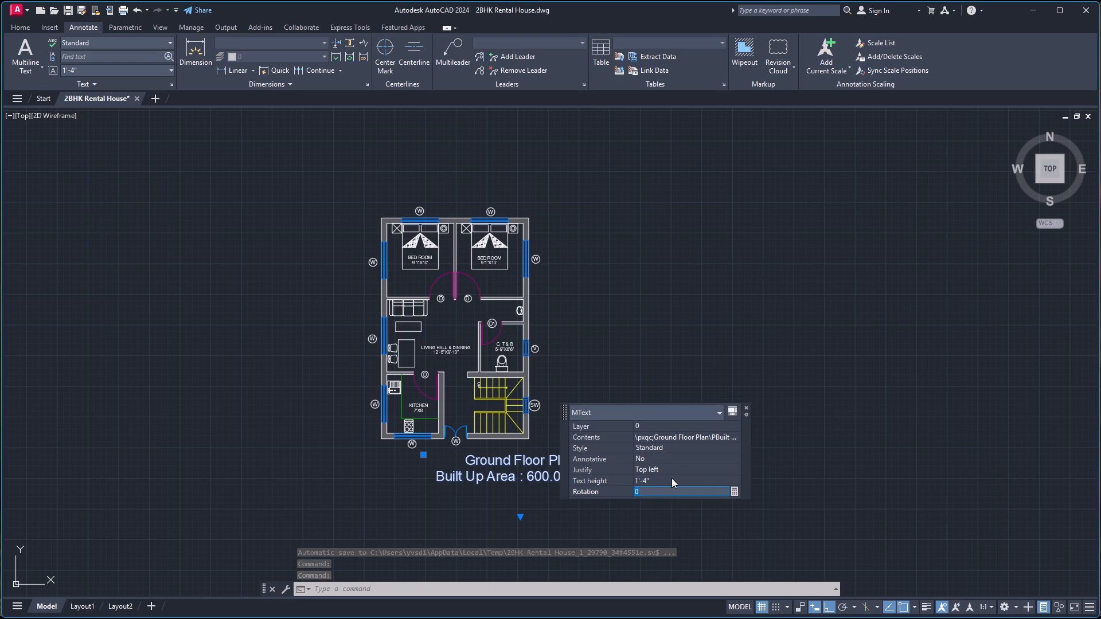
{"action": "double_click", "coordinate": [657, 480]}
{"action": "left_click_drag", "start_coordinate": [655, 479], "coordinate": [603, 488]}
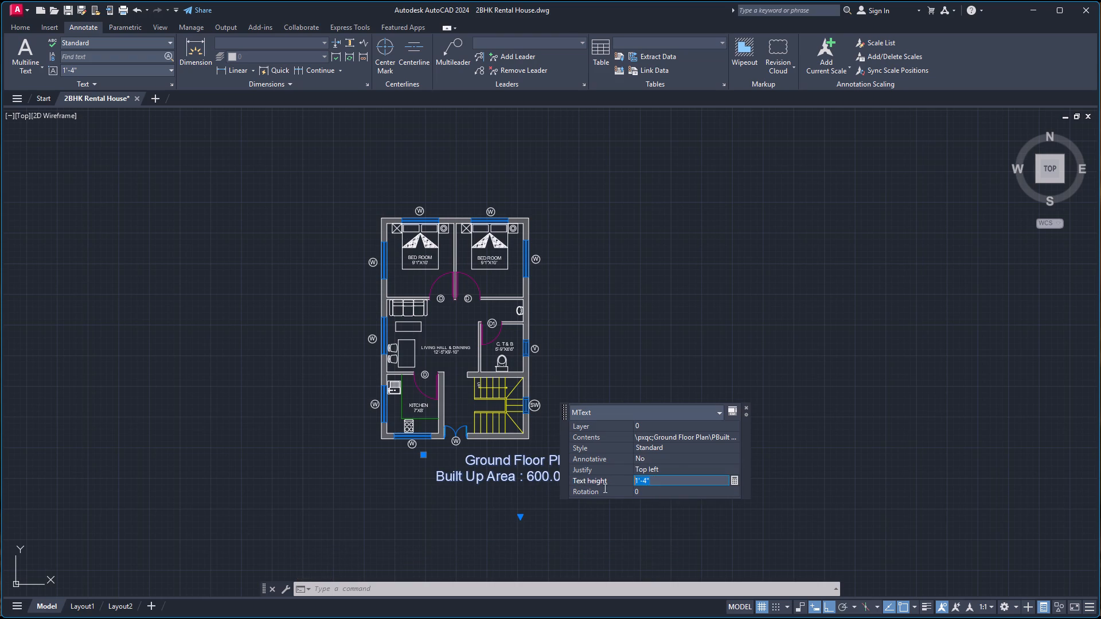
{"action": "left_click_drag", "start_coordinate": [603, 488], "coordinate": [600, 489]}
{"action": "key", "text": "Right"}
{"action": "key", "text": "Return"}
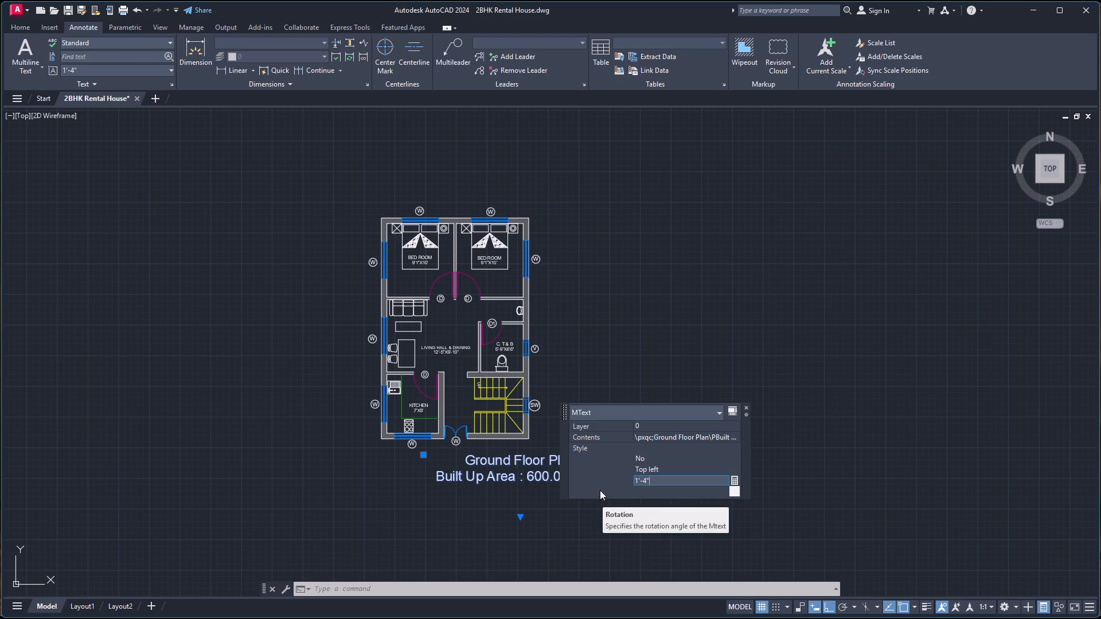
{"action": "left_click_drag", "start_coordinate": [659, 479], "coordinate": [621, 491]}
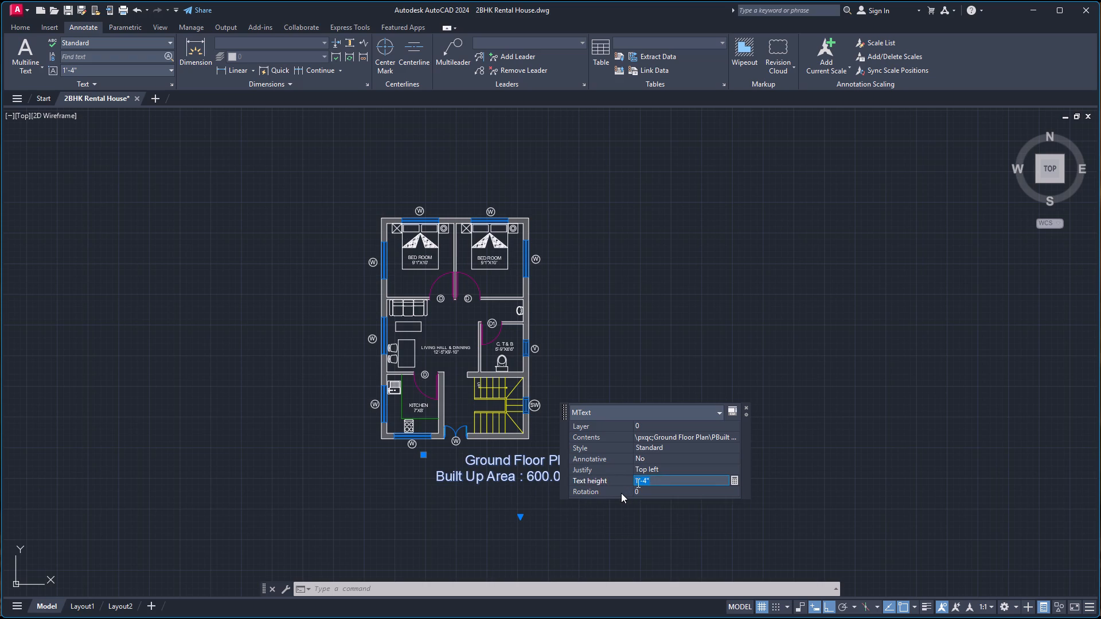
{"action": "key", "text": "Right"}
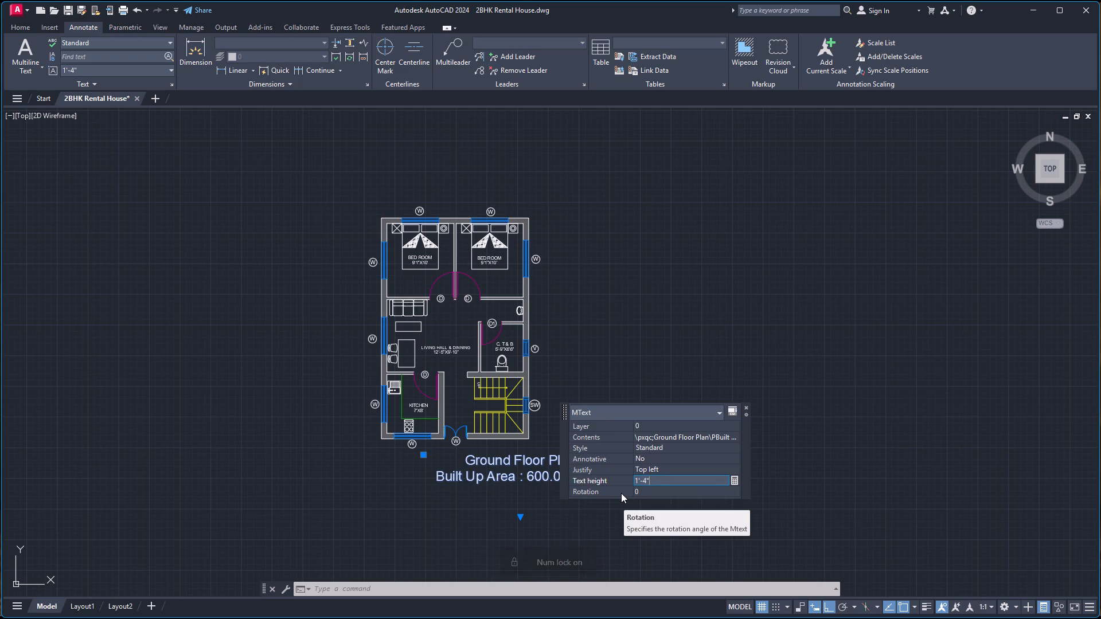
{"action": "left_click_drag", "start_coordinate": [665, 482], "coordinate": [599, 493]}
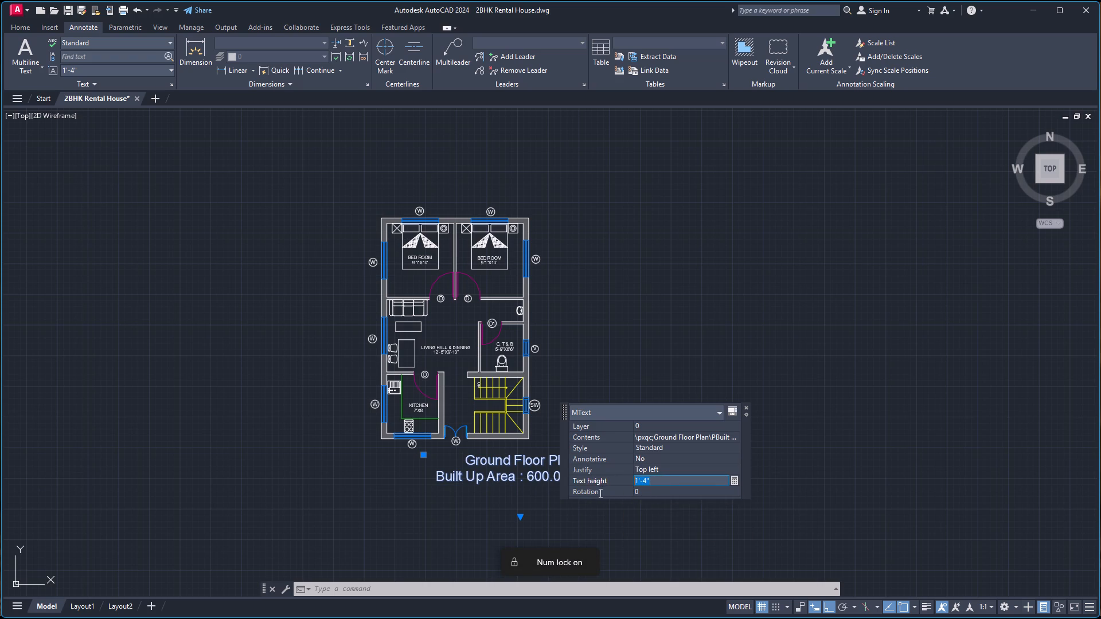
{"action": "left_click_drag", "start_coordinate": [599, 493], "coordinate": [596, 495]}
{"action": "key", "text": "6"}
{"action": "key", "text": "Return"}
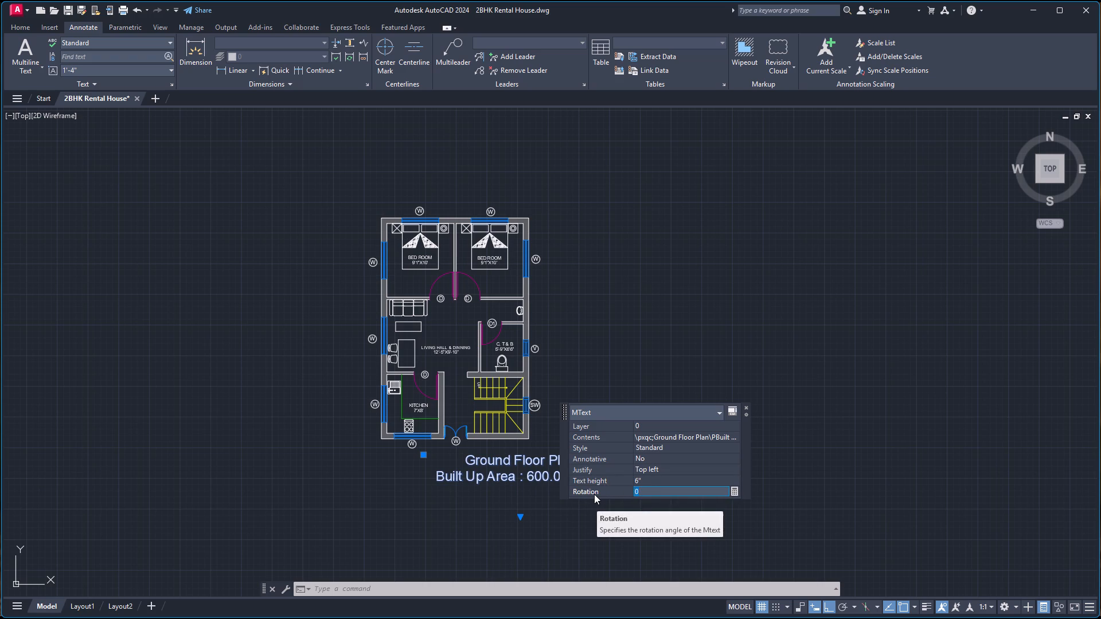
{"action": "key", "text": "Escape"}
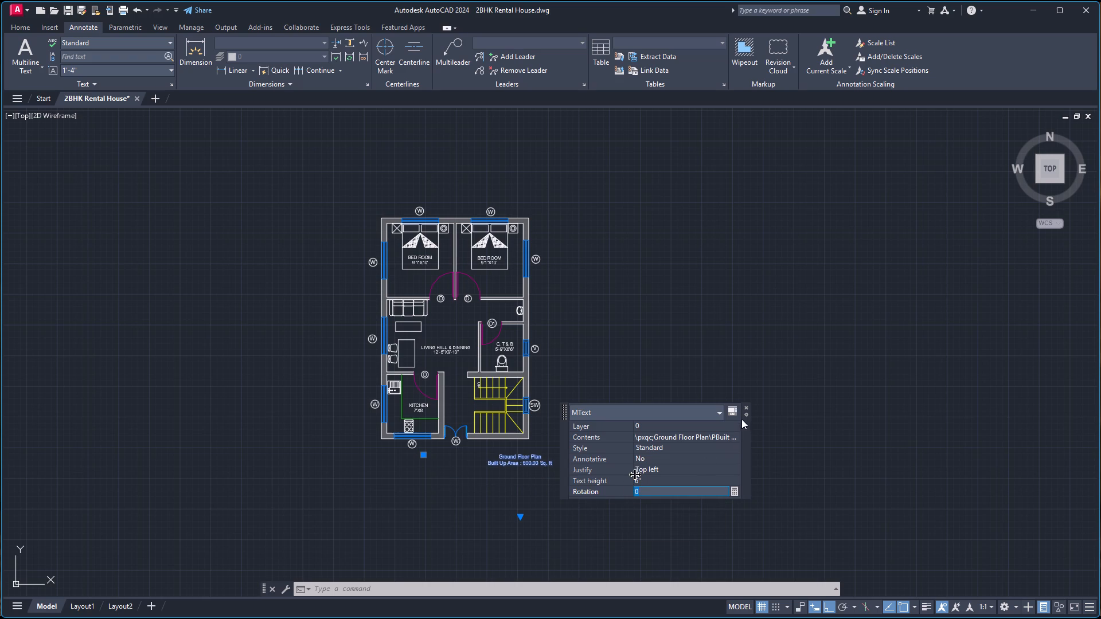
{"action": "left_click", "coordinate": [745, 406]}
{"action": "key", "text": "Escape"}
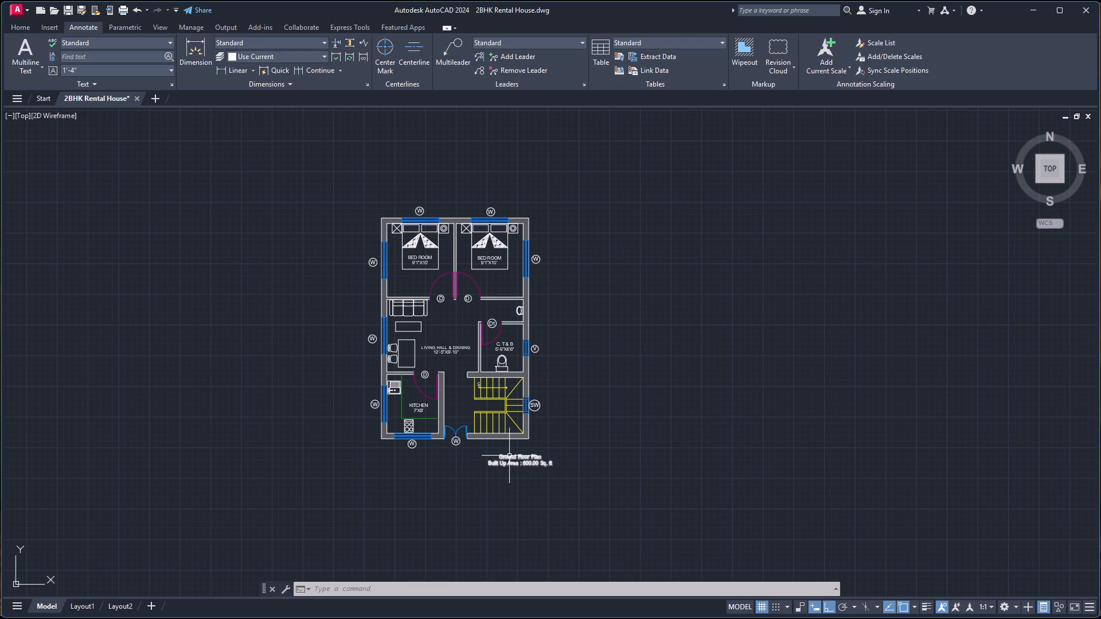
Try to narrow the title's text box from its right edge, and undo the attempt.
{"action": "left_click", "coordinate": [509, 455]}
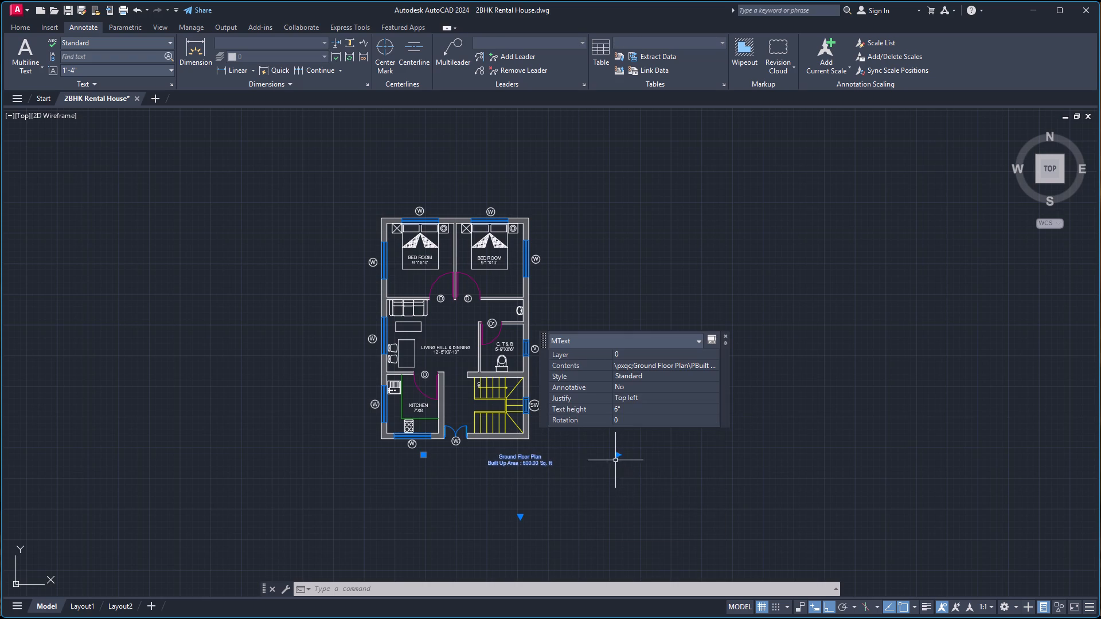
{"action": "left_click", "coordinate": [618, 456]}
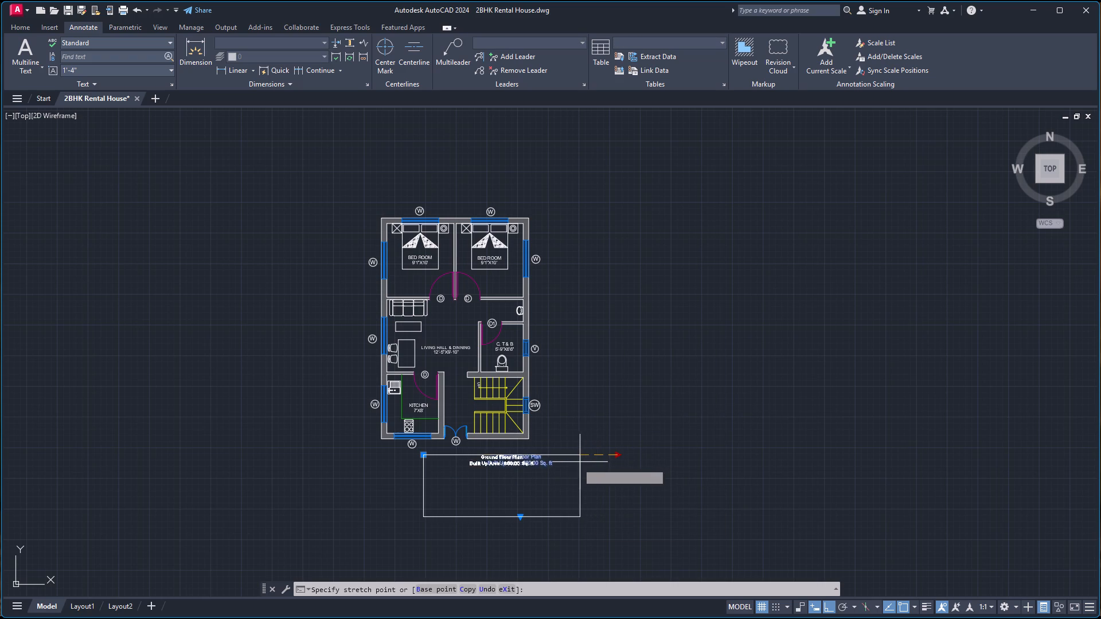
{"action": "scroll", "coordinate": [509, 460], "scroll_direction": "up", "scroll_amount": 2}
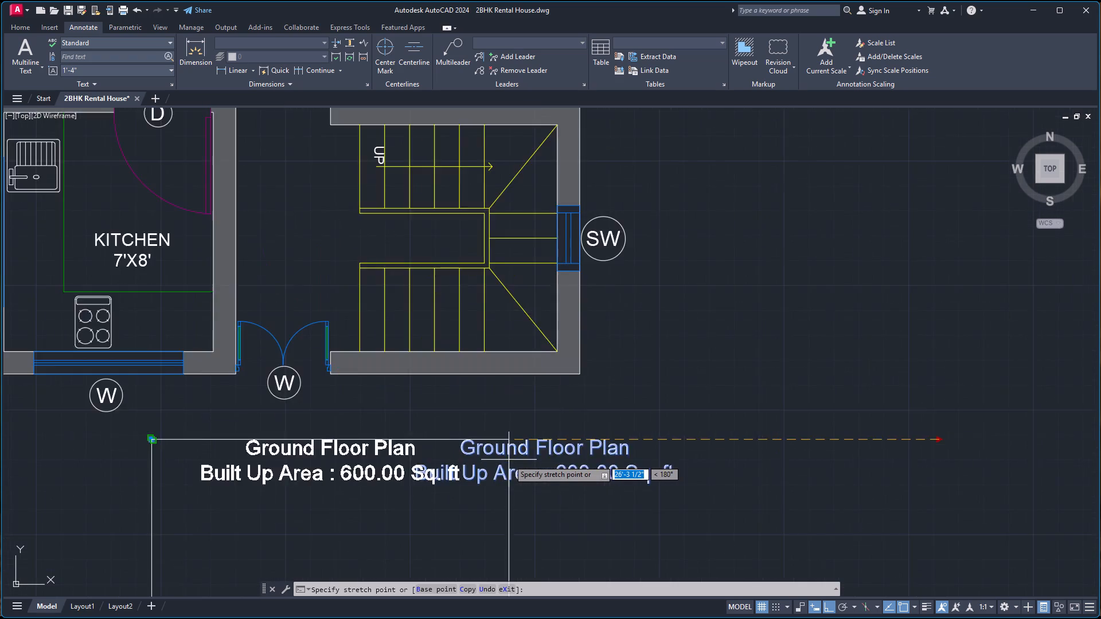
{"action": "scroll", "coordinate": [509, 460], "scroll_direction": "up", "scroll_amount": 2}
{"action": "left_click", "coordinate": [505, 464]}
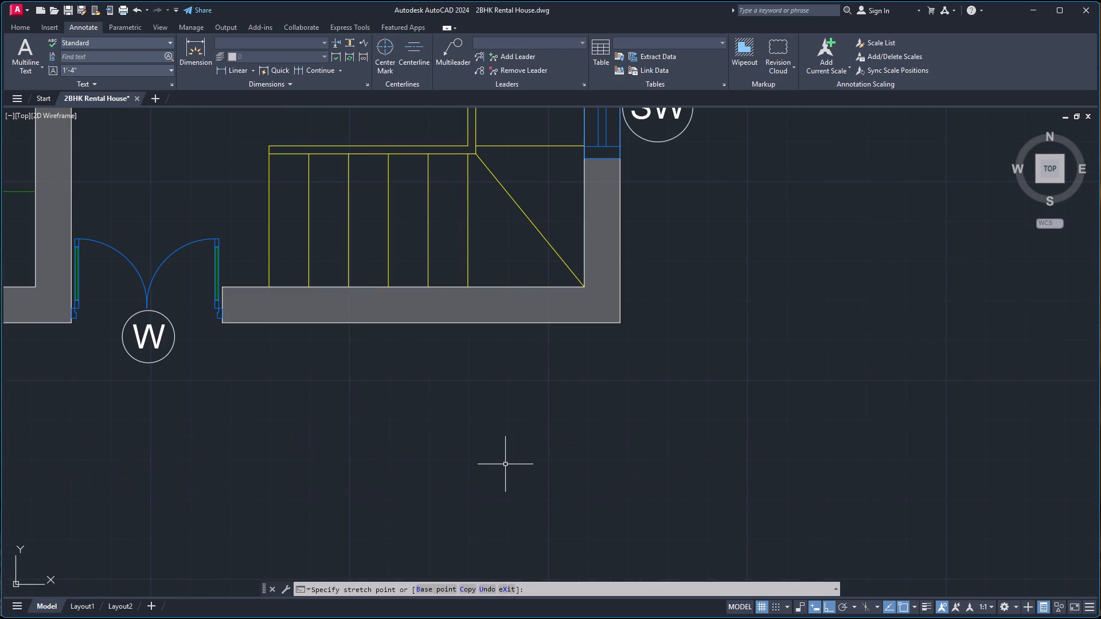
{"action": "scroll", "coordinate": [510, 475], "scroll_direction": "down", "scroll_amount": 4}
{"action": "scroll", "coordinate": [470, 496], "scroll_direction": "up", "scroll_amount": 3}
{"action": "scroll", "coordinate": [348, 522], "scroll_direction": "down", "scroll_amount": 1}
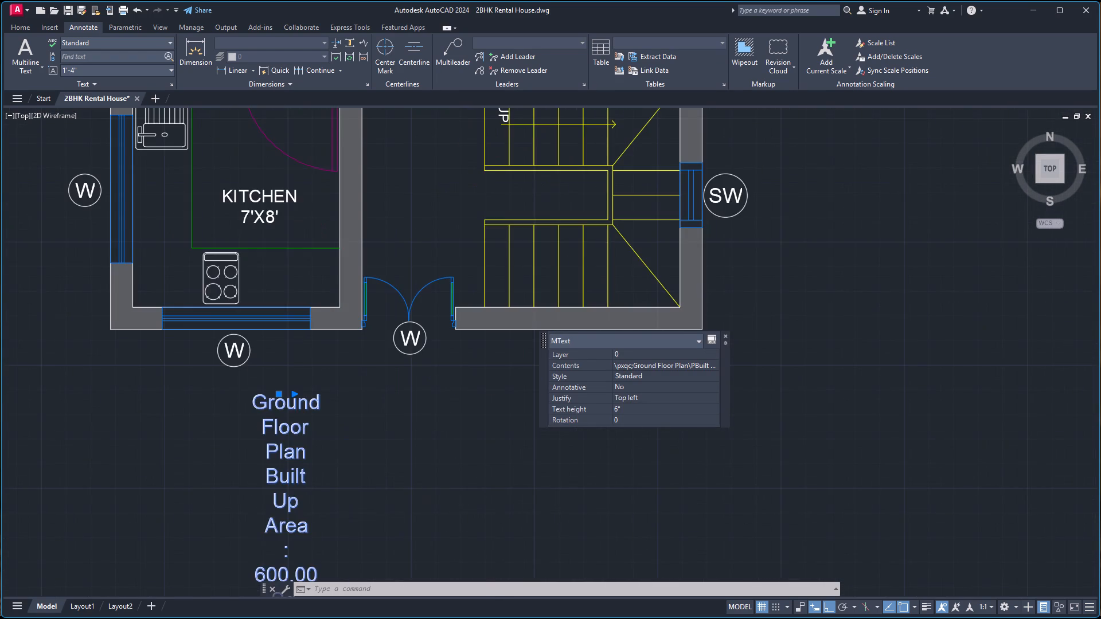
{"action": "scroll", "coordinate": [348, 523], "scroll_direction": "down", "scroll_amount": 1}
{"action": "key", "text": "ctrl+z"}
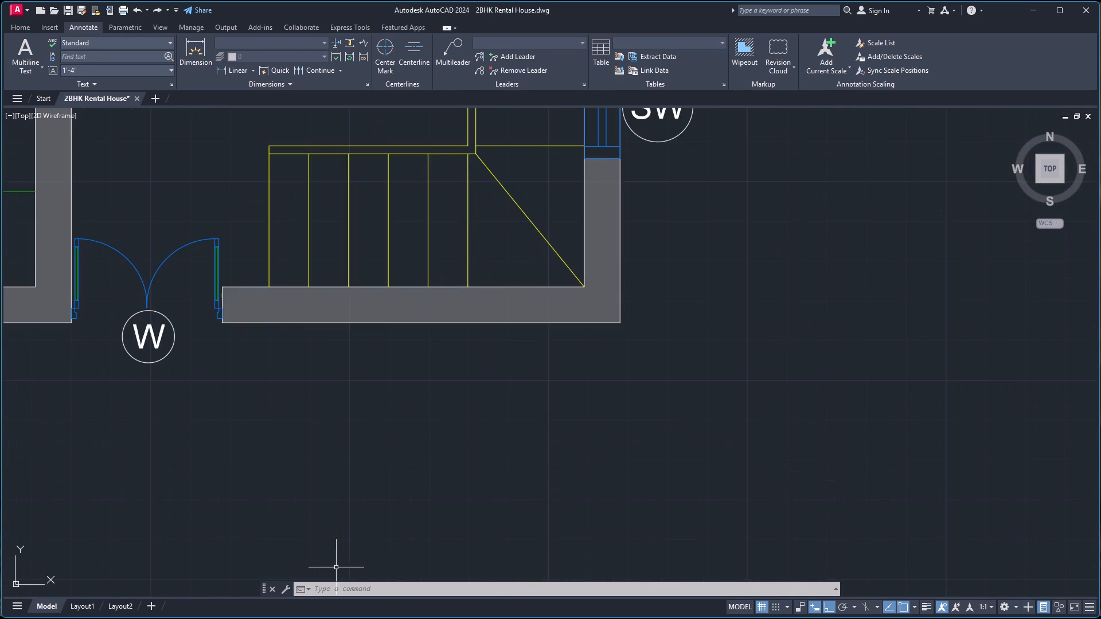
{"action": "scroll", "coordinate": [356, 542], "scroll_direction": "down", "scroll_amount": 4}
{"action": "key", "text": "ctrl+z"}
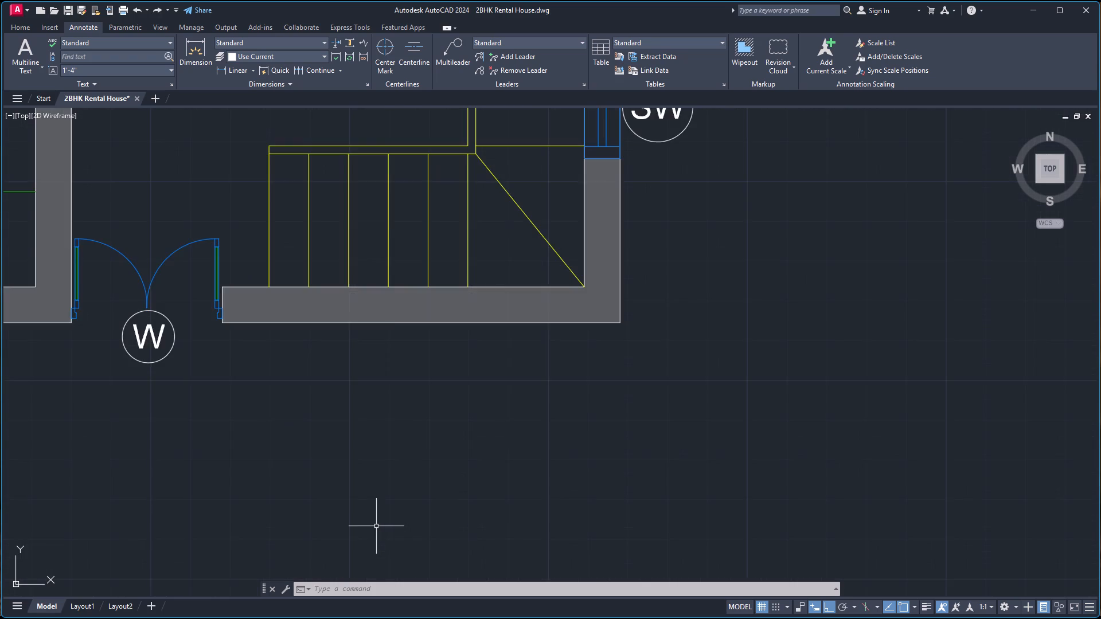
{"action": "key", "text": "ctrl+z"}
Shrink the title's text box in width and height so it fits more closely around its two unbroken lines.
{"action": "scroll", "coordinate": [595, 450], "scroll_direction": "up", "scroll_amount": 2}
{"action": "left_click", "coordinate": [409, 482]}
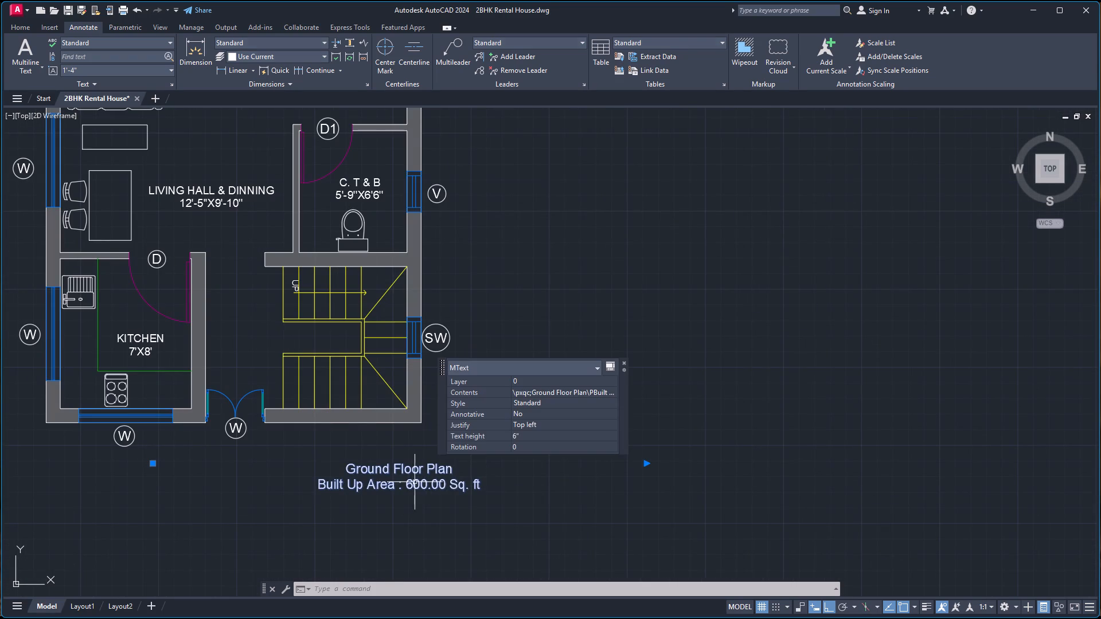
{"action": "left_click_drag", "start_coordinate": [647, 464], "coordinate": [611, 471]}
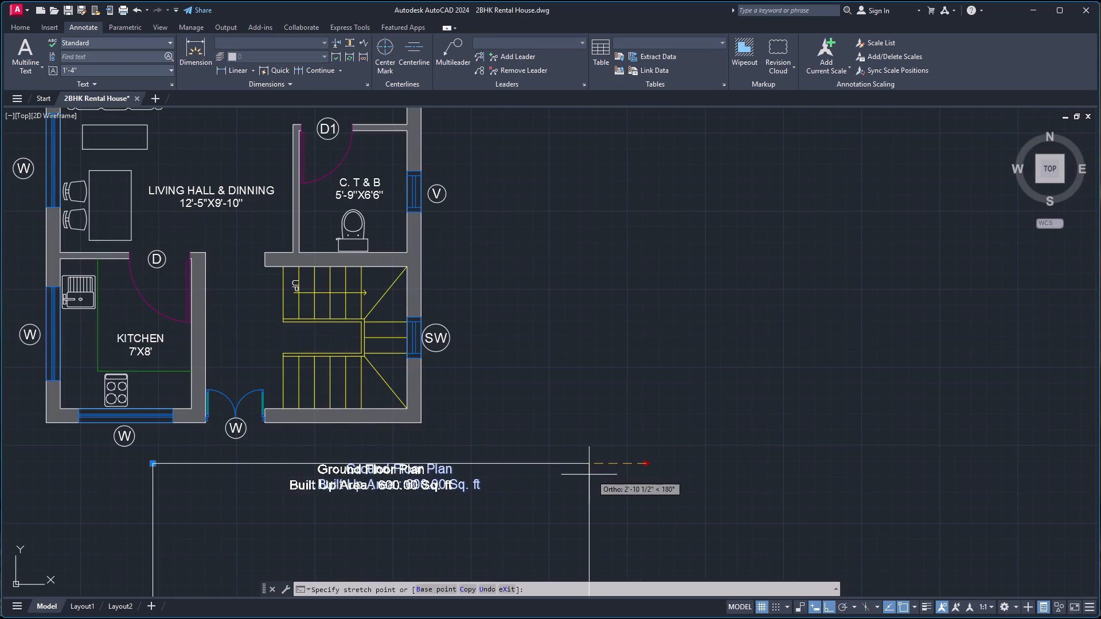
{"action": "left_click", "coordinate": [541, 479]}
{"action": "scroll", "coordinate": [515, 491], "scroll_direction": "down", "scroll_amount": 1}
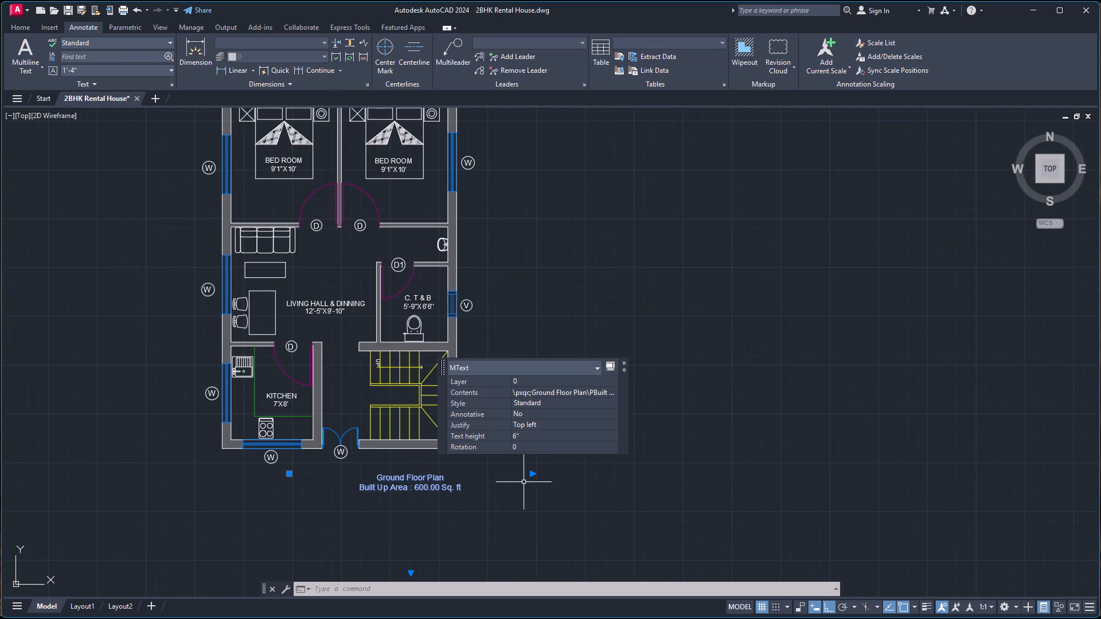
{"action": "left_click", "coordinate": [532, 473]}
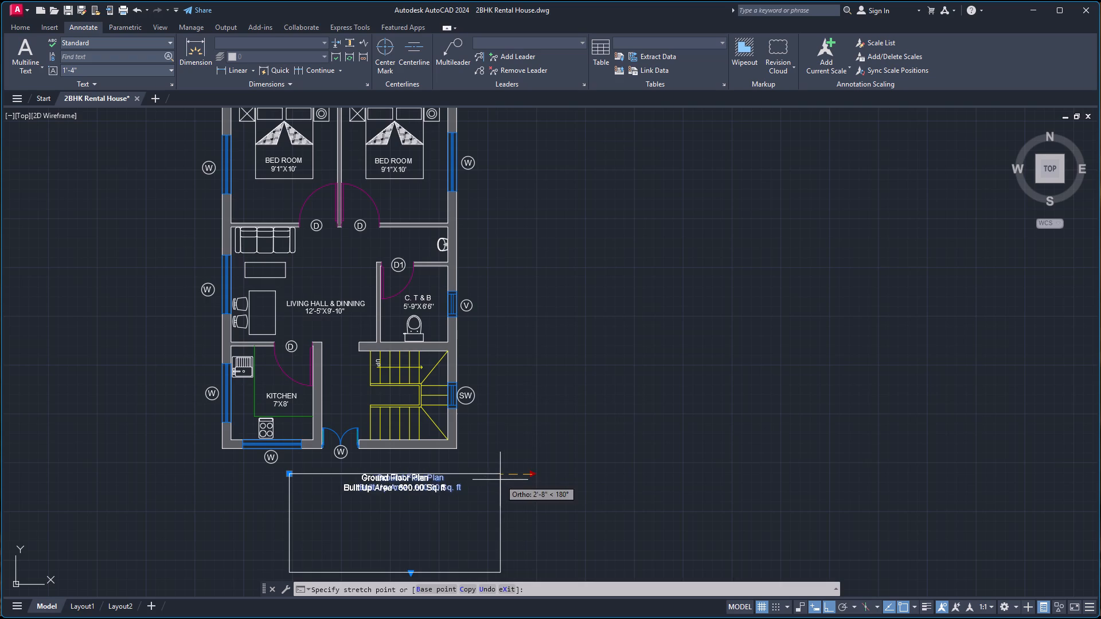
{"action": "left_click", "coordinate": [500, 480]}
{"action": "left_click", "coordinate": [497, 475]}
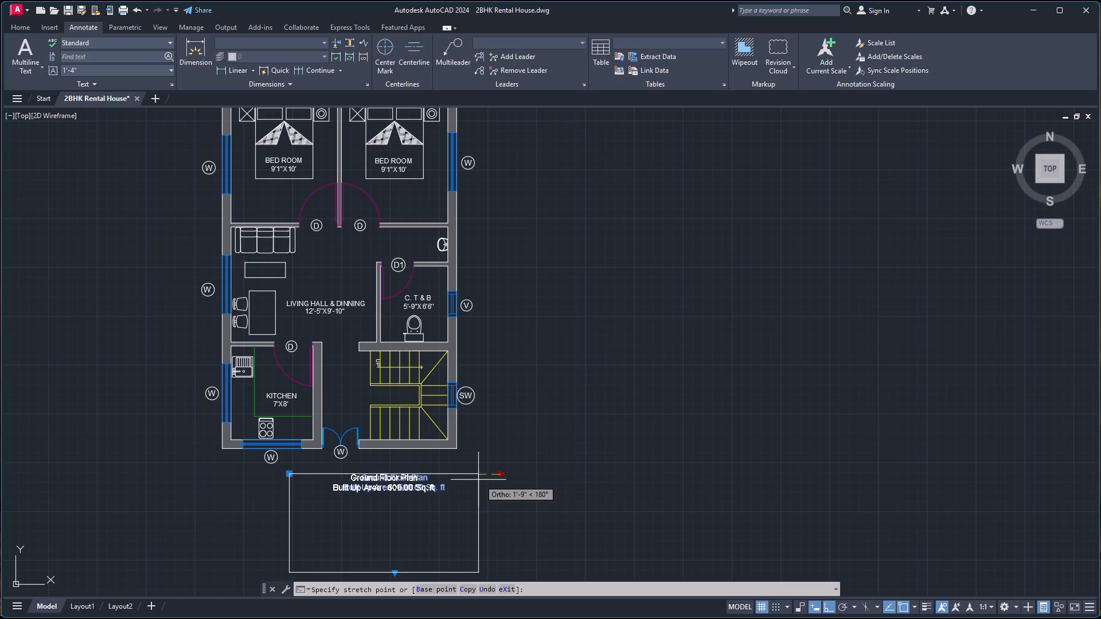
{"action": "left_click", "coordinate": [478, 480]}
{"action": "left_click", "coordinate": [479, 473]}
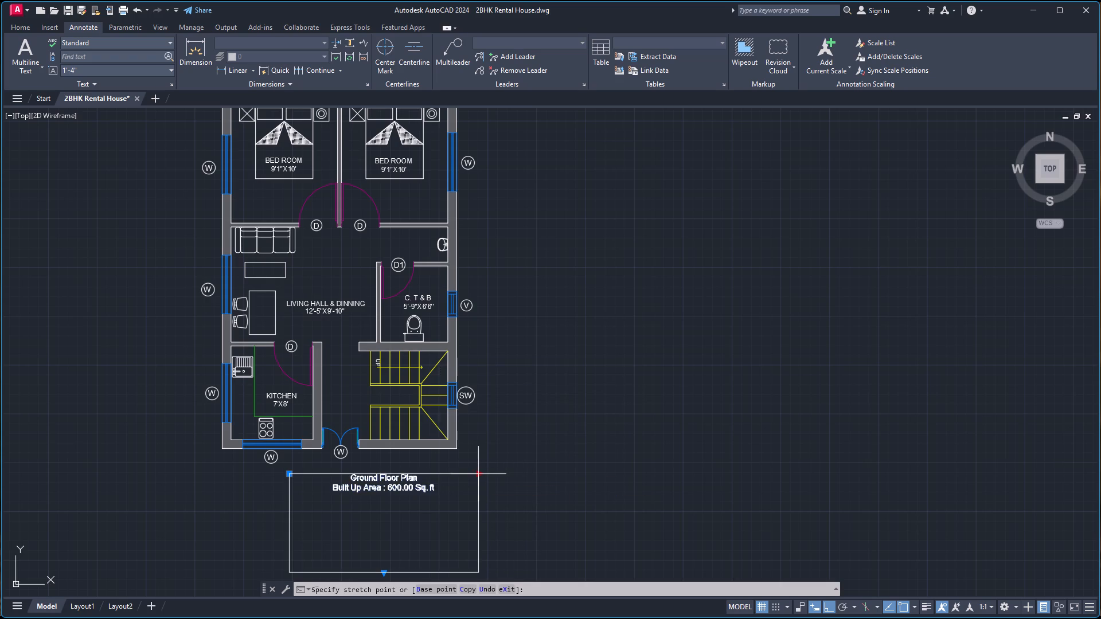
{"action": "left_click", "coordinate": [447, 481]}
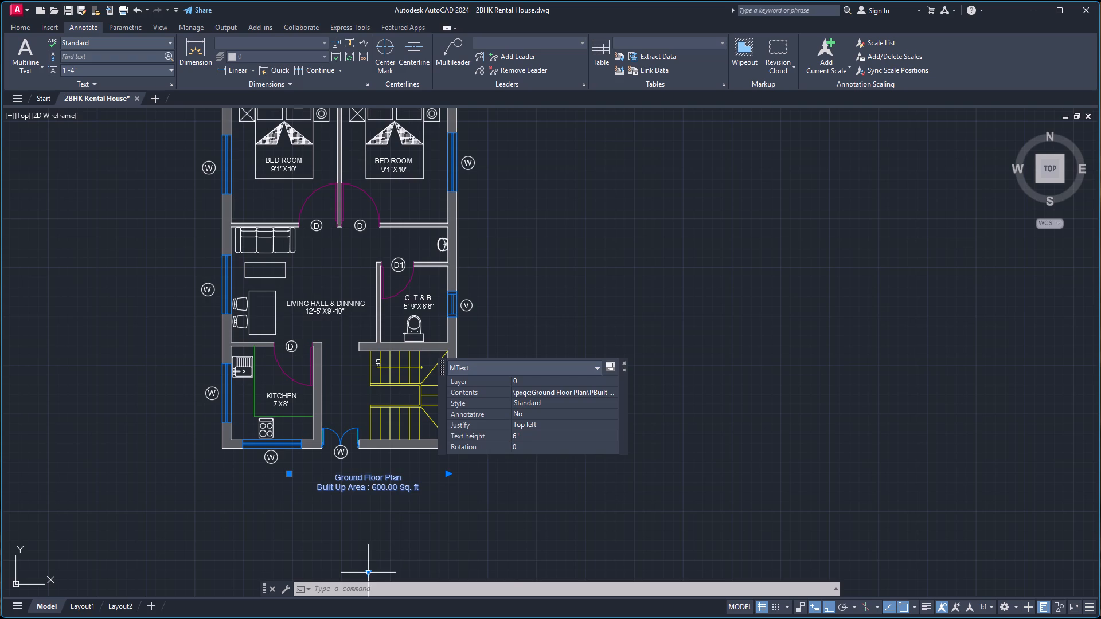
{"action": "left_click", "coordinate": [366, 572]}
{"action": "left_click", "coordinate": [370, 506]}
{"action": "key", "text": "Escape"}
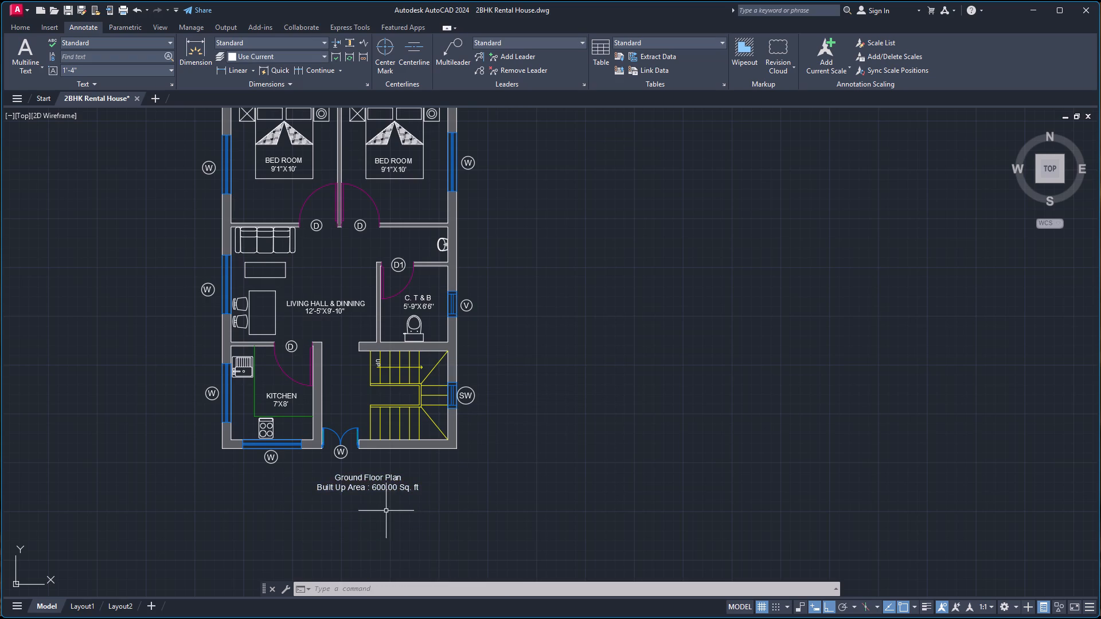
Move the title text about 6'-9" to the left with Ortho off, placing it beneath the kitchen.
{"action": "left_click", "coordinate": [360, 479]}
{"action": "key", "text": "m"}
{"action": "key", "text": "Return"}
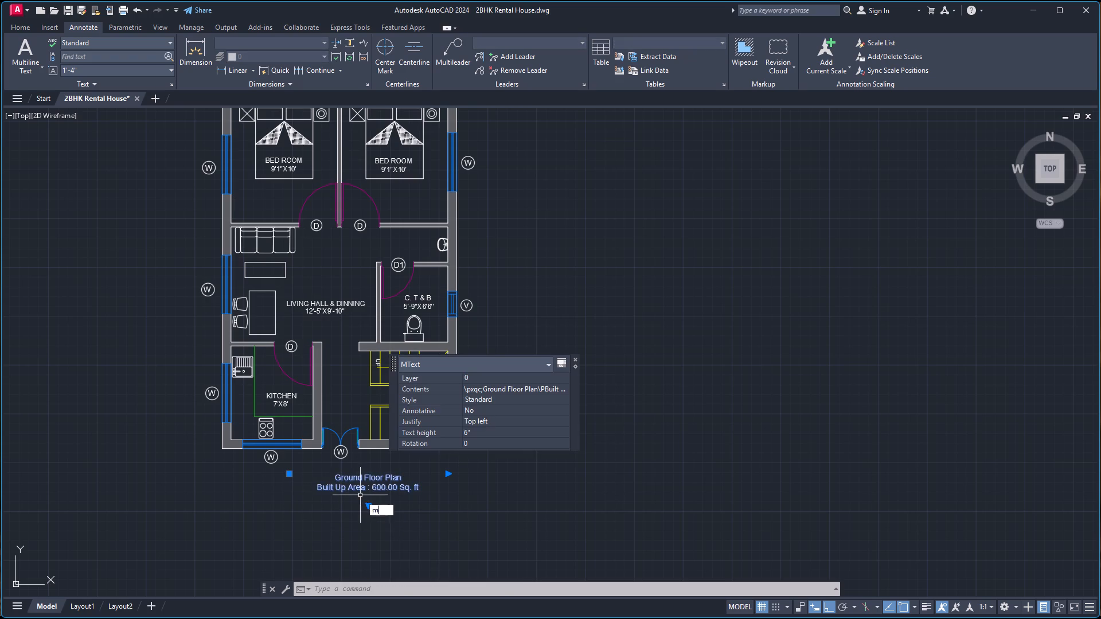
{"action": "scroll", "coordinate": [359, 489], "scroll_direction": "up", "scroll_amount": 3}
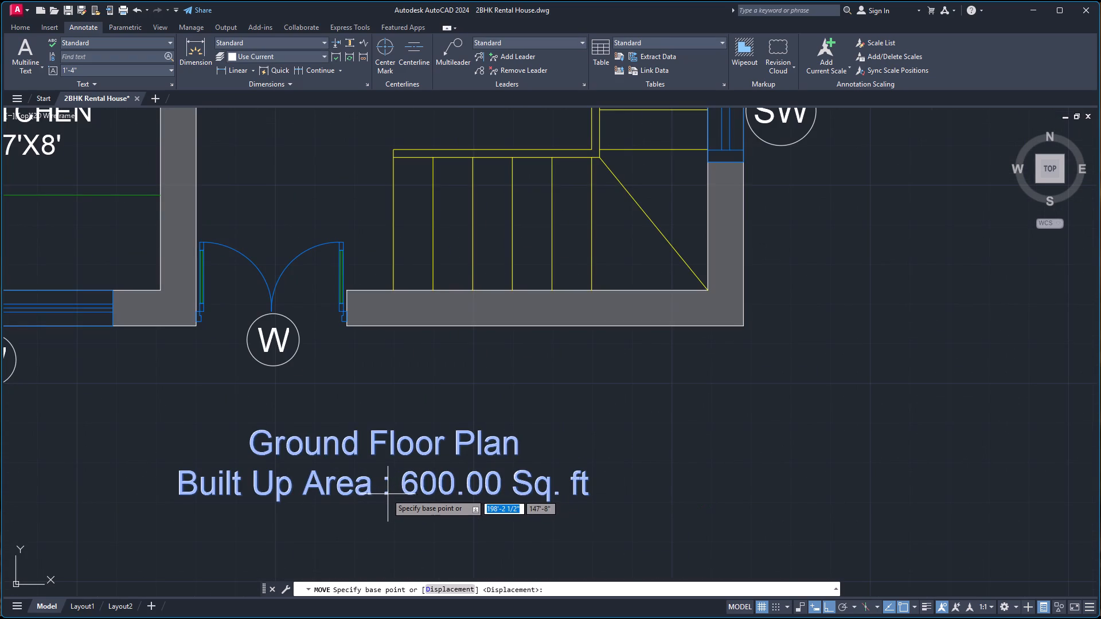
{"action": "left_click", "coordinate": [385, 493]}
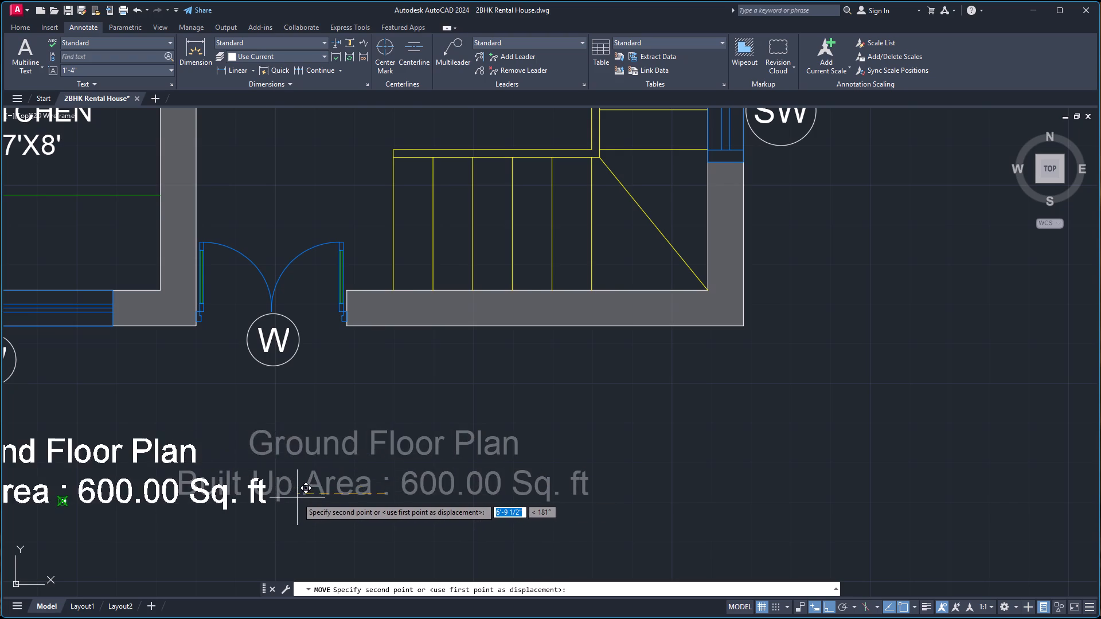
{"action": "scroll", "coordinate": [298, 497], "scroll_direction": "down", "scroll_amount": 1}
{"action": "key", "text": "F8"}
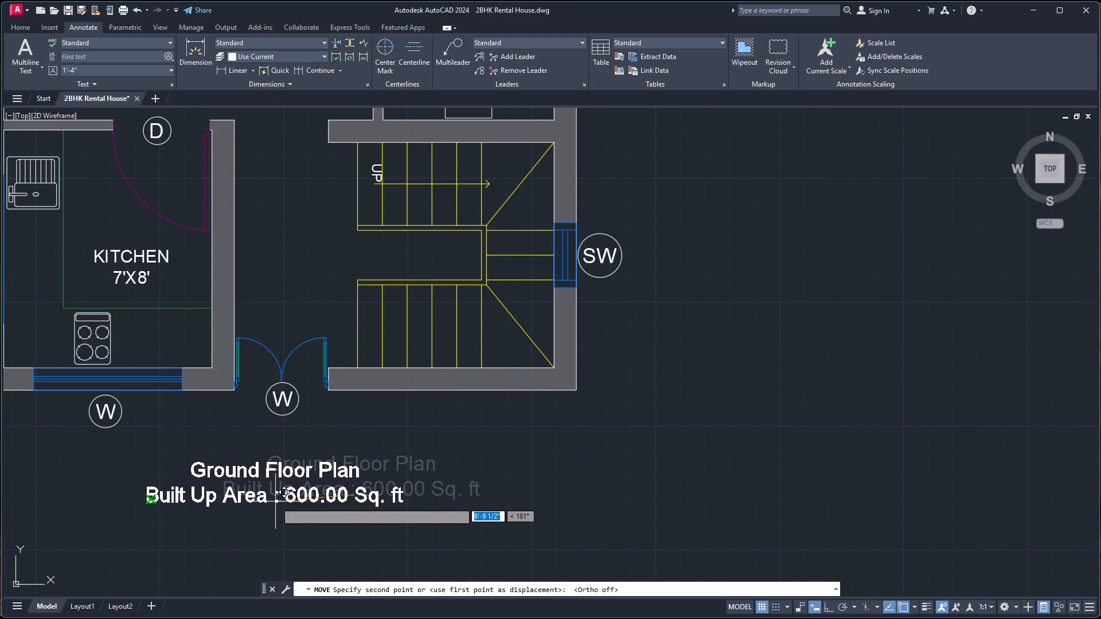
{"action": "left_click", "coordinate": [275, 505]}
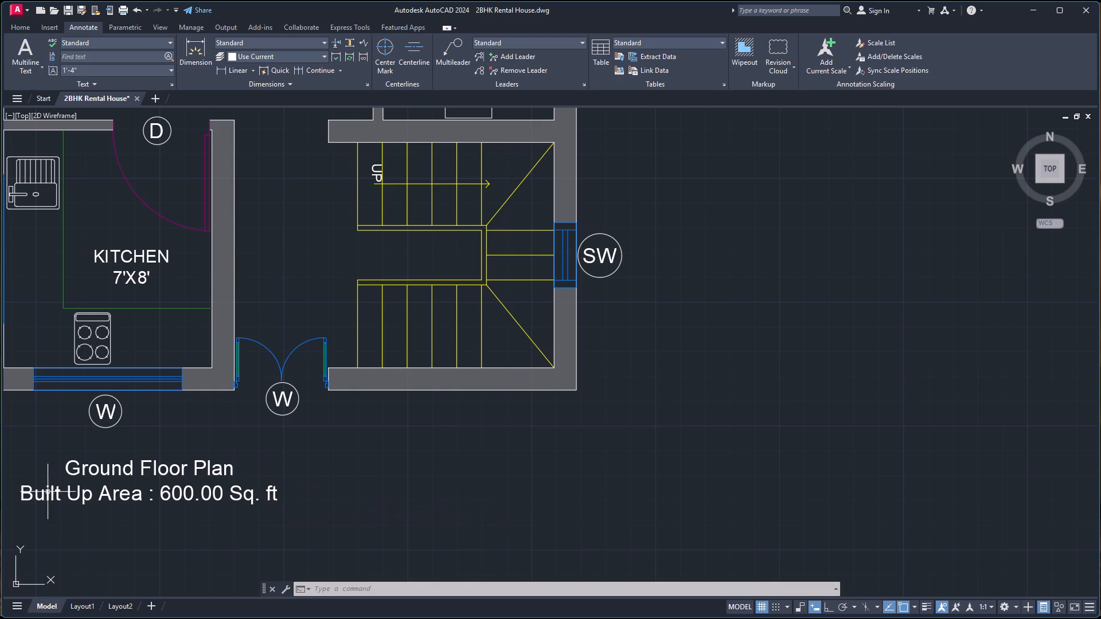
Move the title text about 5' back to the right and slightly down, centring it below the floor plan.
{"action": "left_click", "coordinate": [116, 495]}
{"action": "key", "text": "m"}
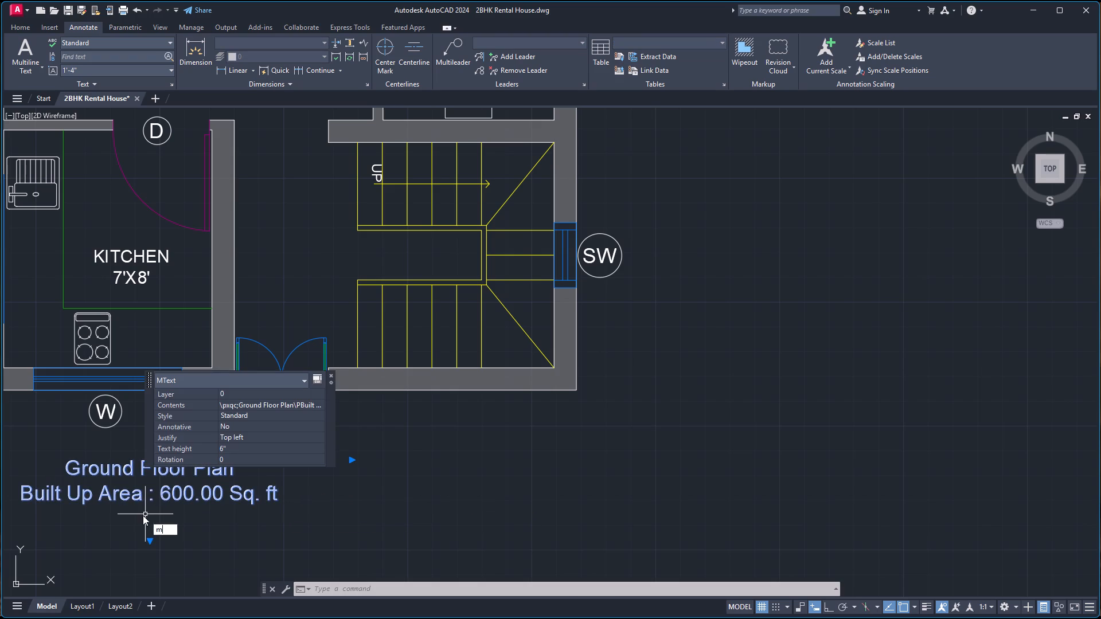
{"action": "key", "text": "Return"}
{"action": "left_click", "coordinate": [134, 501]}
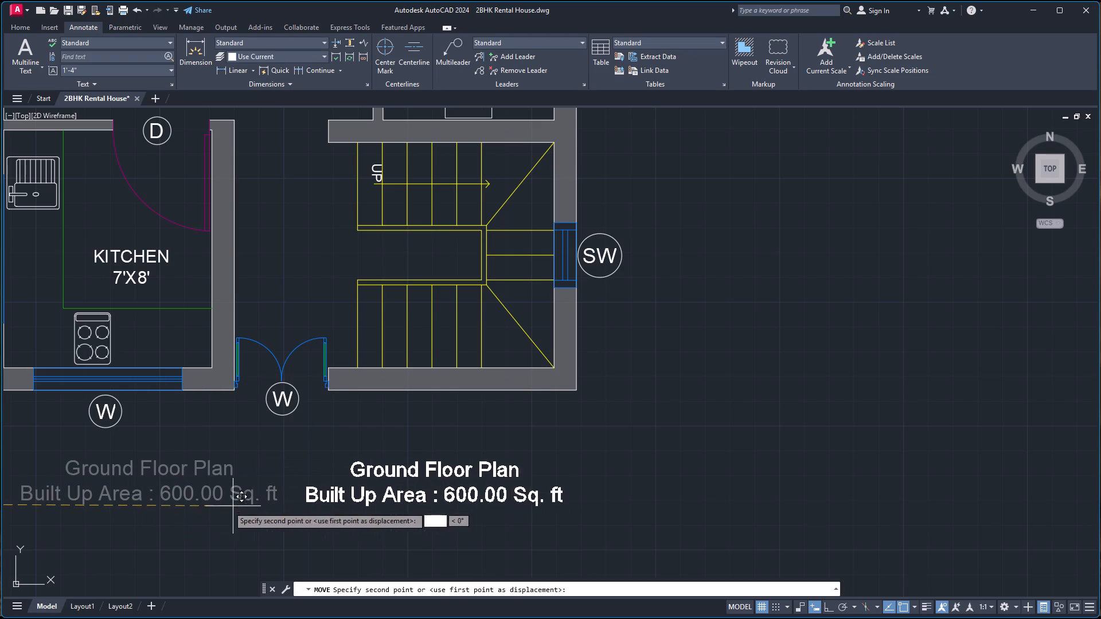
{"action": "left_click", "coordinate": [98, 518]}
{"action": "scroll", "coordinate": [221, 480], "scroll_direction": "down", "scroll_amount": 4}
{"action": "scroll", "coordinate": [298, 472], "scroll_direction": "up", "scroll_amount": 2}
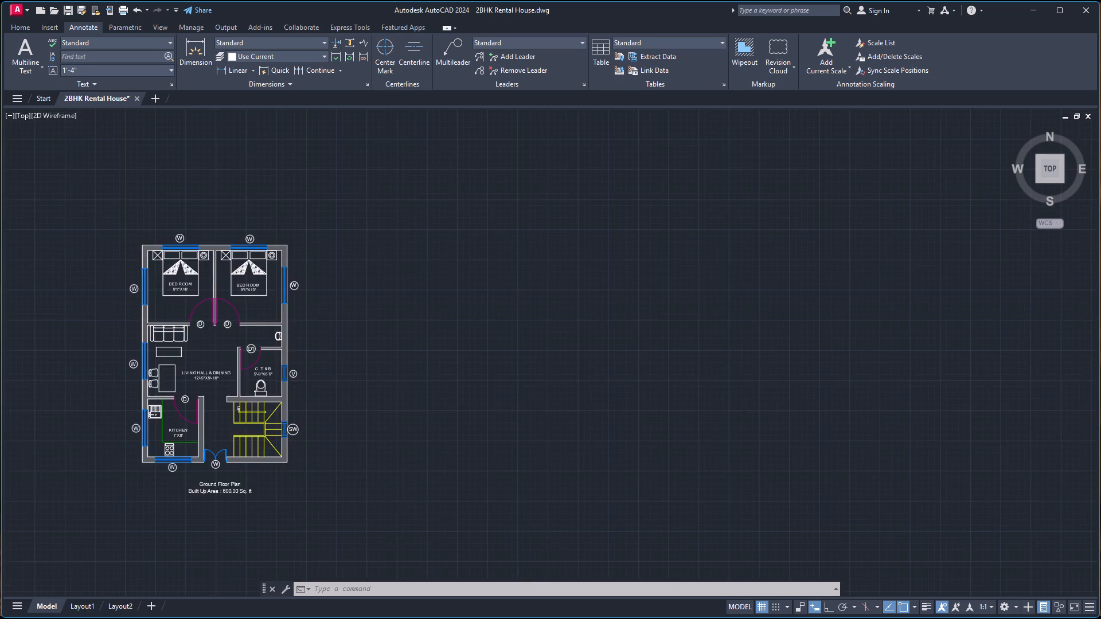
Save the 2BHK Rental House drawing with the centred title in place.
{"action": "scroll", "coordinate": [235, 493], "scroll_direction": "down", "scroll_amount": 3}
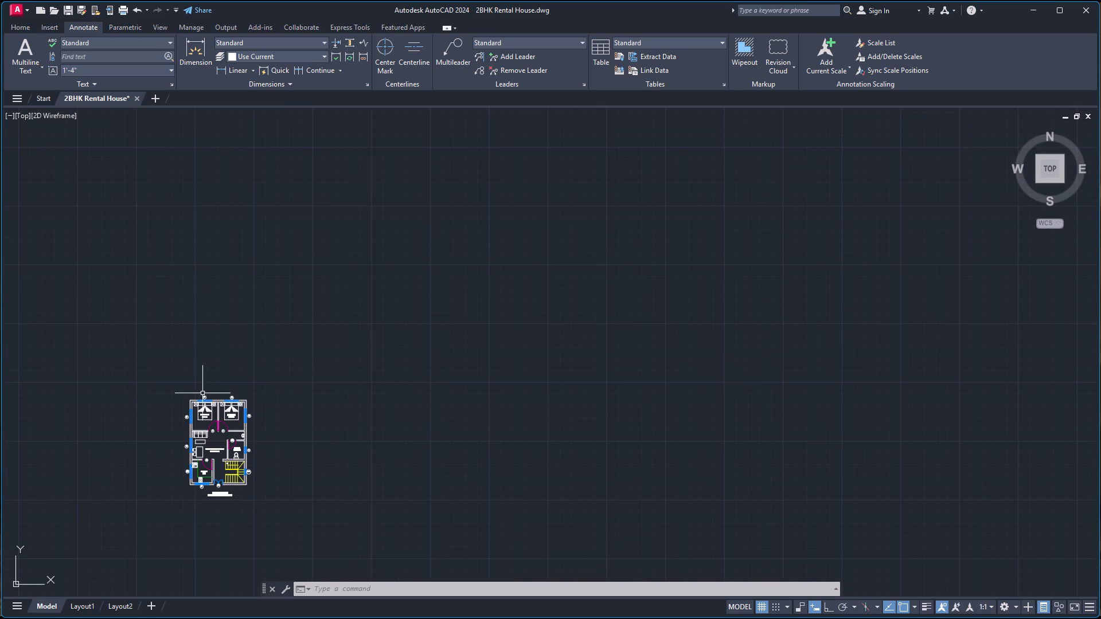
{"action": "scroll", "coordinate": [138, 381], "scroll_direction": "up", "scroll_amount": 2}
{"action": "scroll", "coordinate": [192, 444], "scroll_direction": "down", "scroll_amount": 4}
{"action": "scroll", "coordinate": [206, 480], "scroll_direction": "up", "scroll_amount": 4}
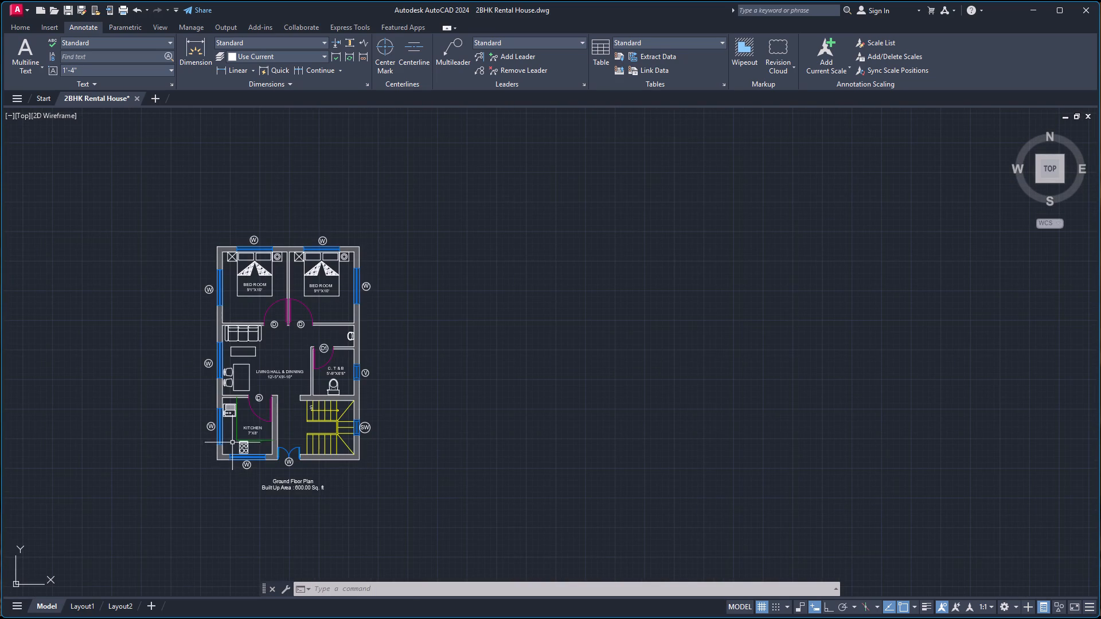
{"action": "scroll", "coordinate": [276, 401], "scroll_direction": "up", "scroll_amount": 5}
{"action": "scroll", "coordinate": [272, 408], "scroll_direction": "down", "scroll_amount": 6}
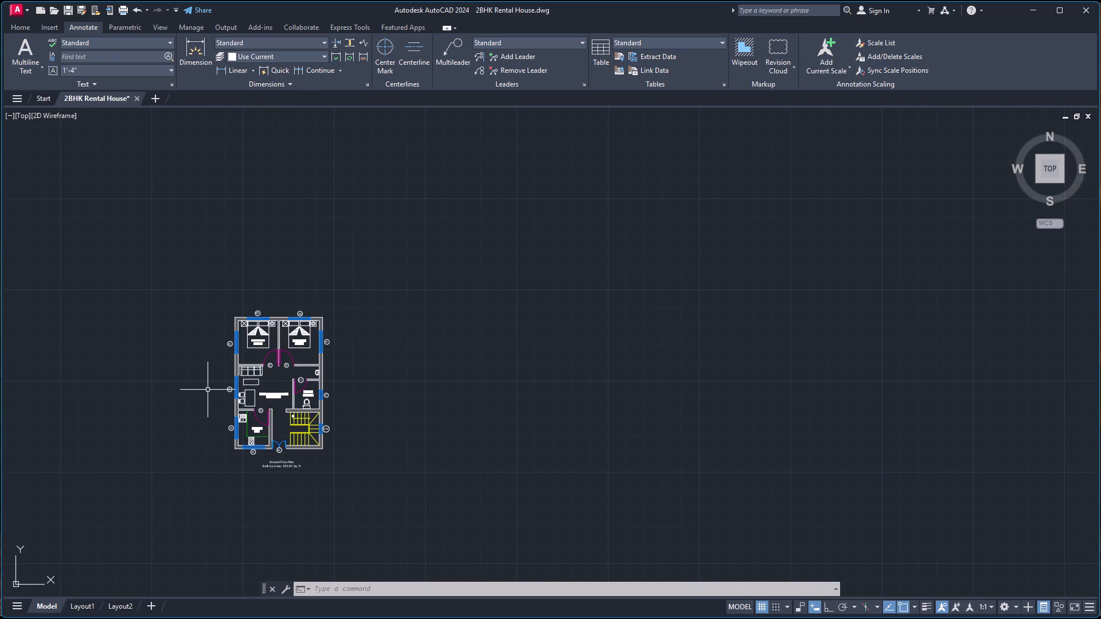
{"action": "key", "text": "ctrl+s"}
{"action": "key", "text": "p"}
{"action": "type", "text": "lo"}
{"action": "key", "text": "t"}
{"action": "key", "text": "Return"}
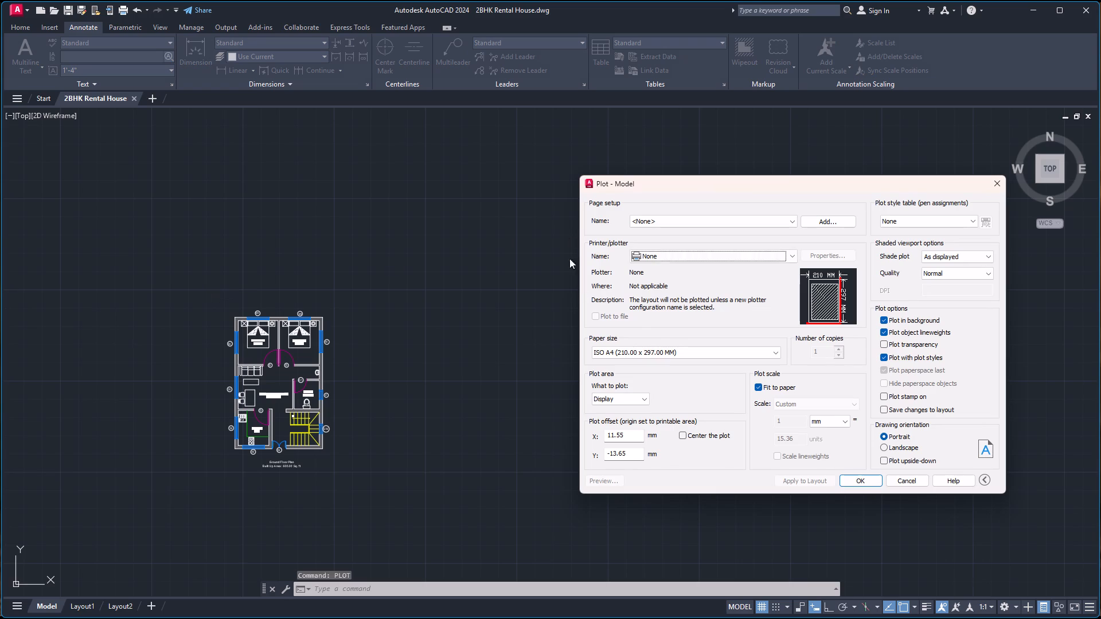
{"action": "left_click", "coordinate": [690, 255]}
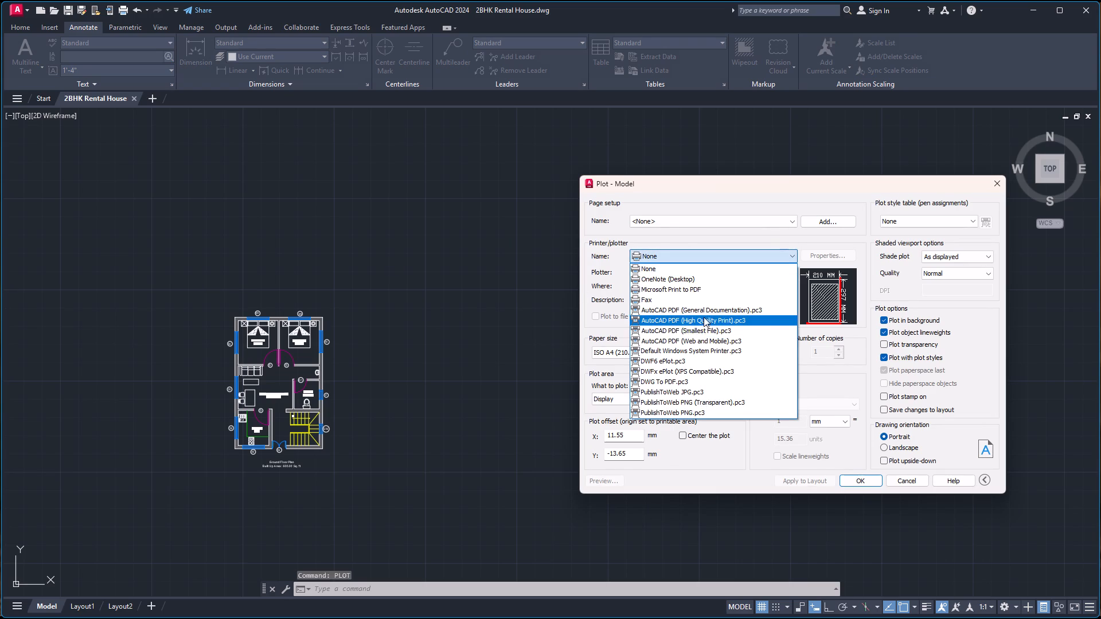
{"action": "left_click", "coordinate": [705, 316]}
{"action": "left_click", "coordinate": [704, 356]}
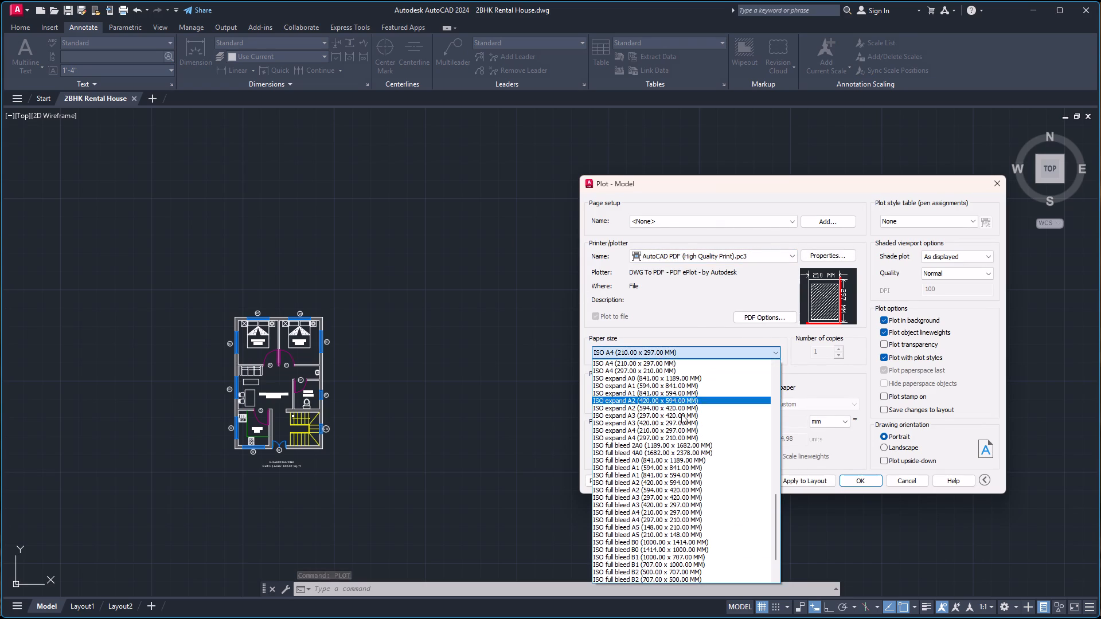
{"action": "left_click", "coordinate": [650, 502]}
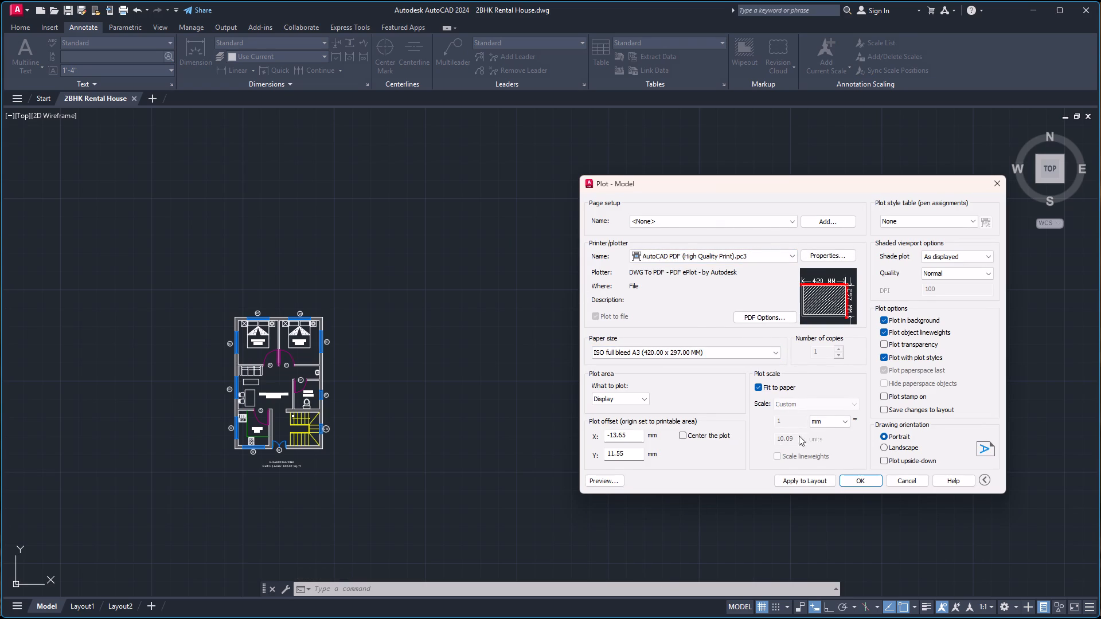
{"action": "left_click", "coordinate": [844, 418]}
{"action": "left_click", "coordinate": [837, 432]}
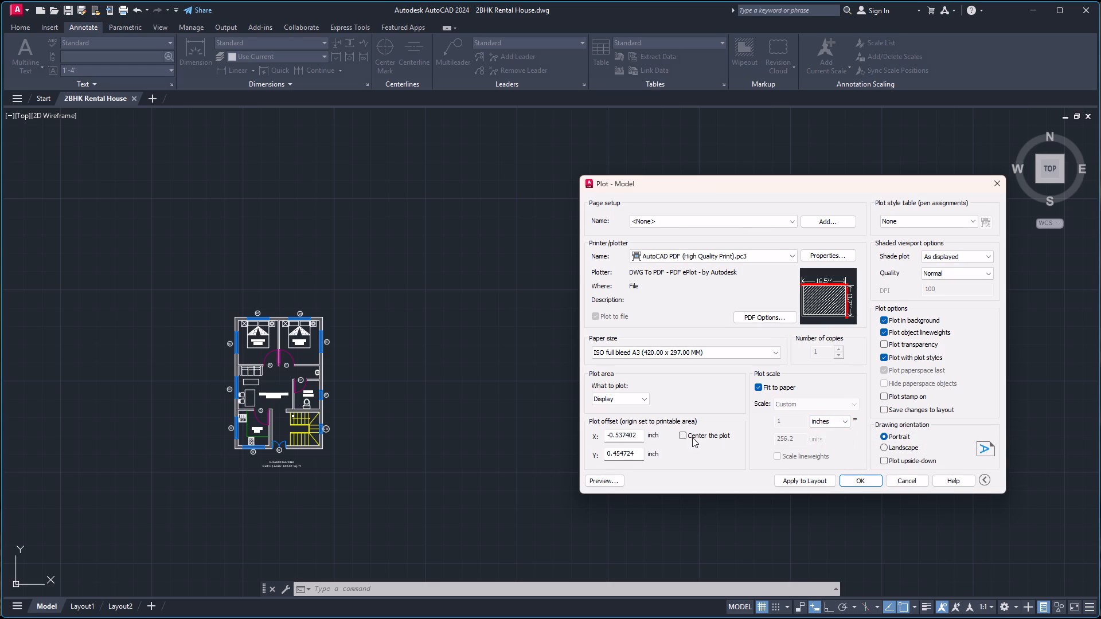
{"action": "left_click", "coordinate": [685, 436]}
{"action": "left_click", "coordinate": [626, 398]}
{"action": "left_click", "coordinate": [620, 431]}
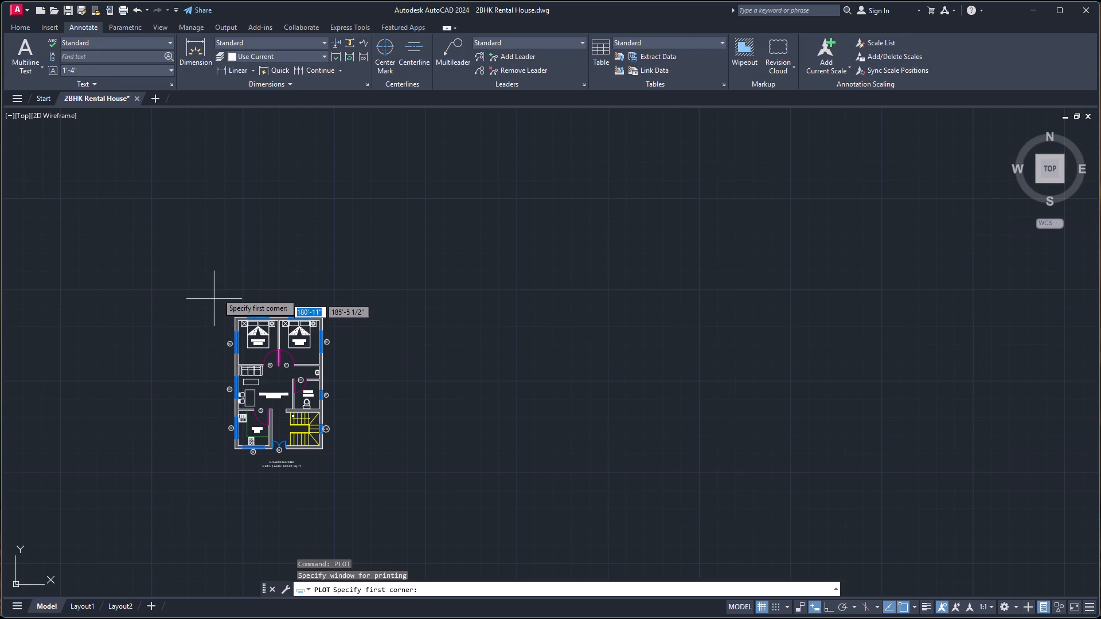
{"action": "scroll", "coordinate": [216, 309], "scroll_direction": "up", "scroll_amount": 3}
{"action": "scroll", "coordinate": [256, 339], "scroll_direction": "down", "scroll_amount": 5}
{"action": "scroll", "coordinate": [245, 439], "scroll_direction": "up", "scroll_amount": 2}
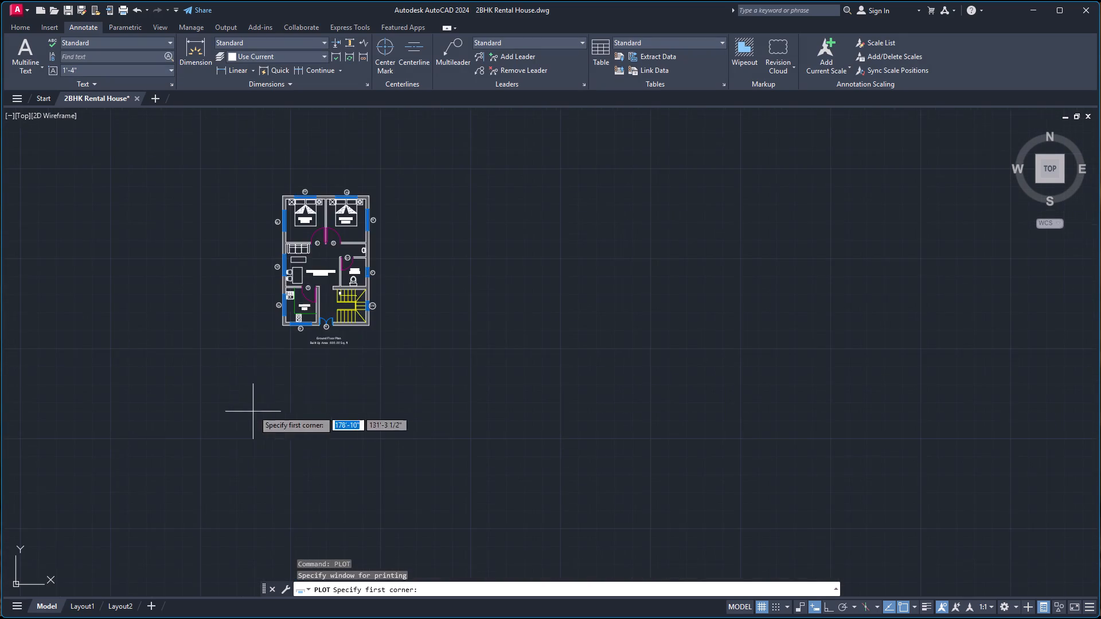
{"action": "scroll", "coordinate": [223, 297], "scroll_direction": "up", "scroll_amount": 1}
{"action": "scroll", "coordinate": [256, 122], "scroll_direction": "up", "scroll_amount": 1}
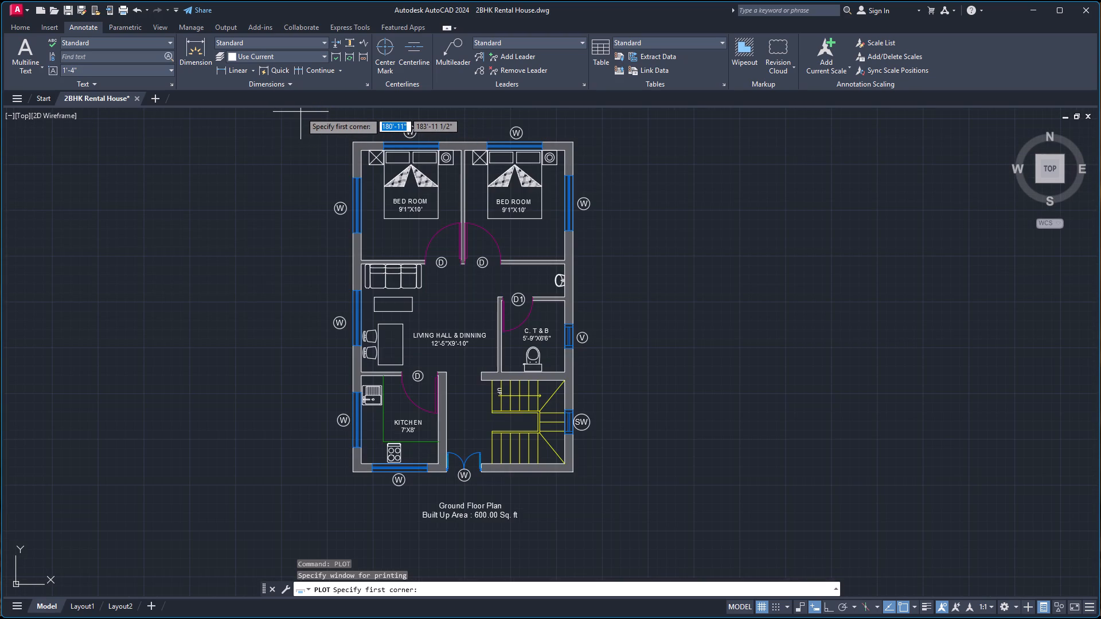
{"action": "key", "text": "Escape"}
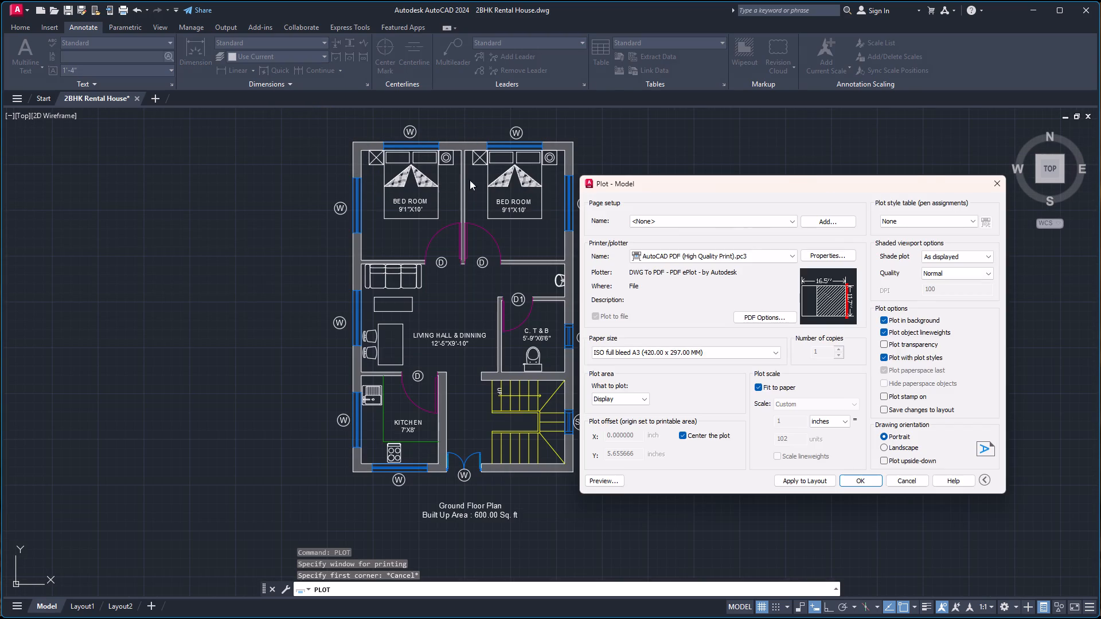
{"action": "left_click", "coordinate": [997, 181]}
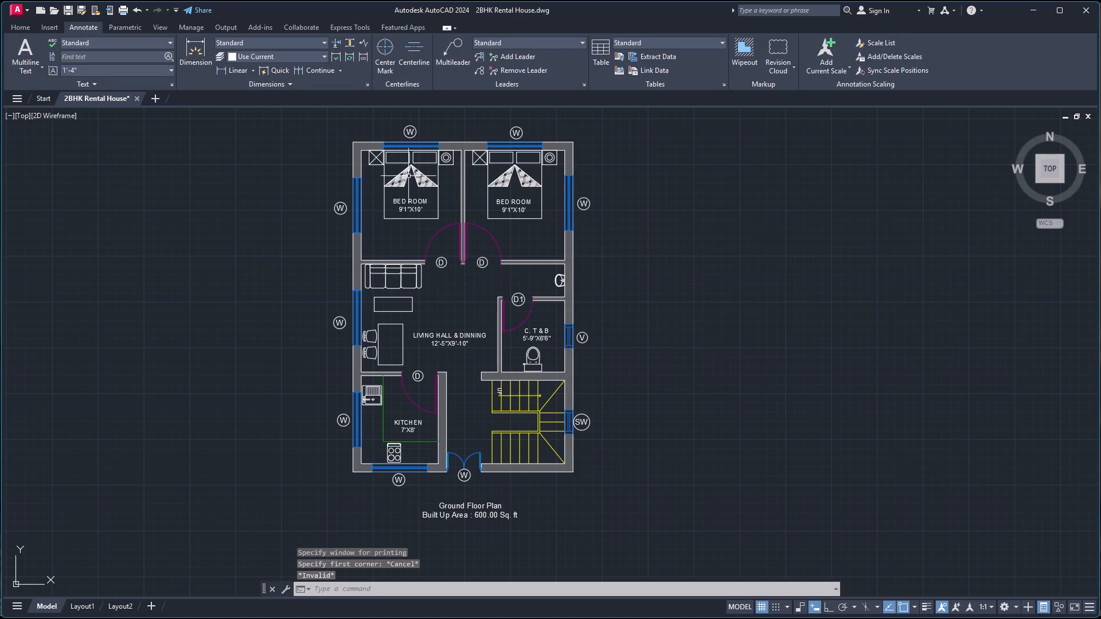
Dimension the plan's overall width between the outer wall corners above the bedrooms, placing the dimension line above the window labels.
{"action": "left_click", "coordinate": [19, 26]}
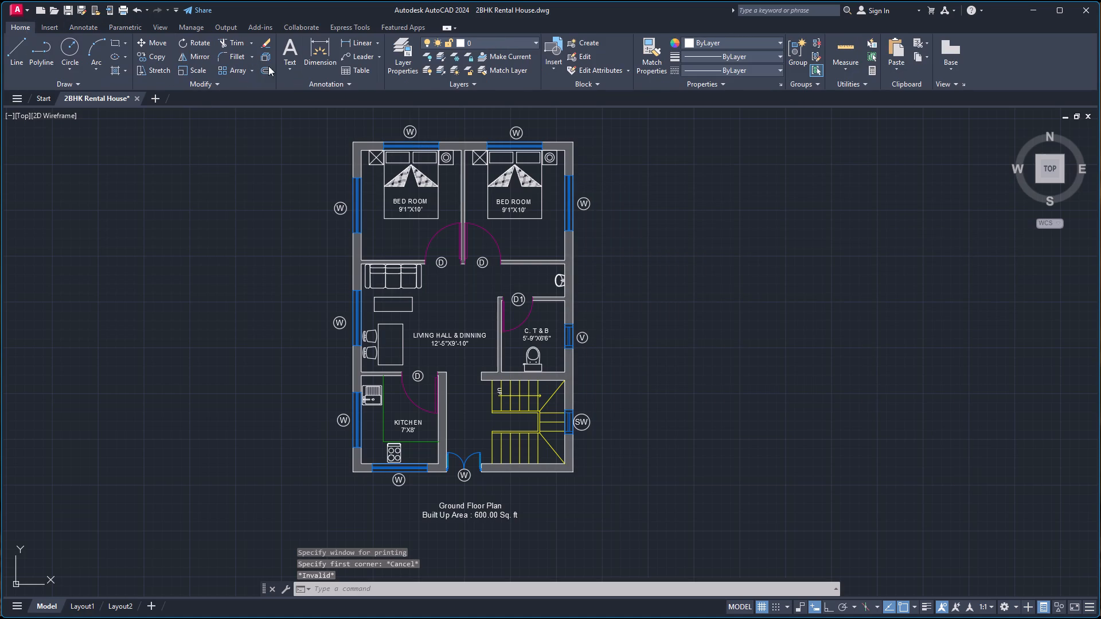
{"action": "left_click", "coordinate": [317, 47]}
{"action": "scroll", "coordinate": [384, 151], "scroll_direction": "down", "scroll_amount": 2}
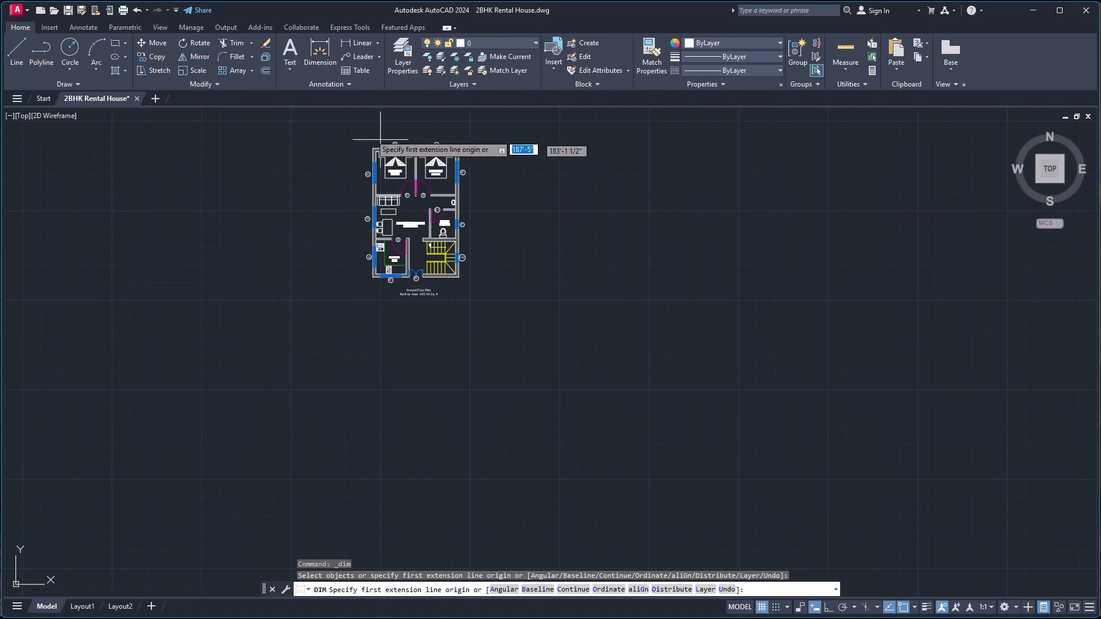
{"action": "scroll", "coordinate": [369, 134], "scroll_direction": "up", "scroll_amount": 4}
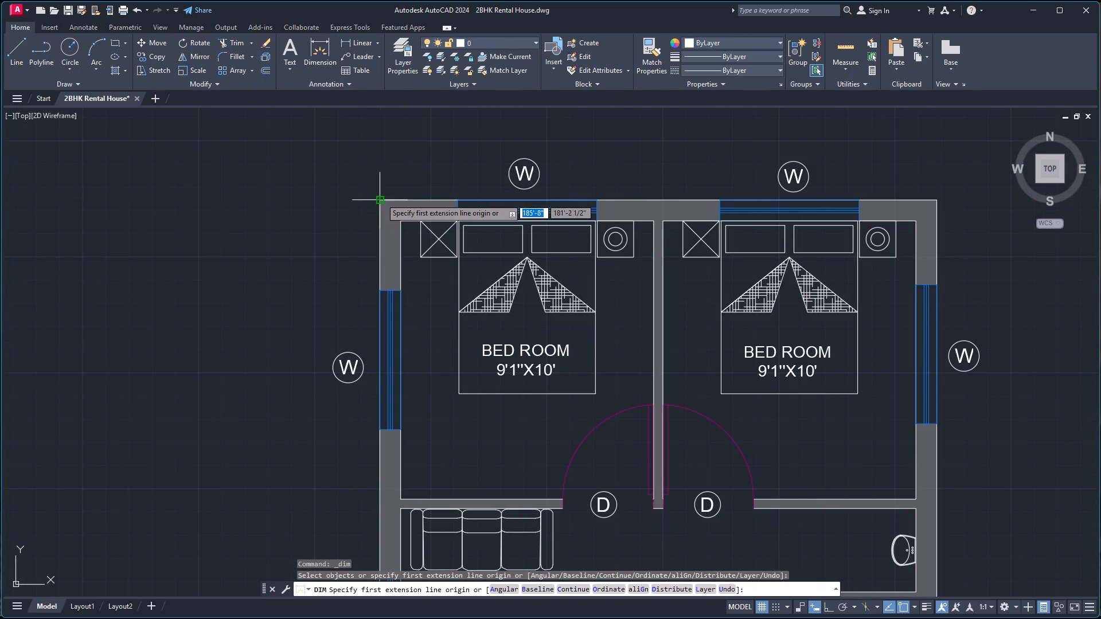
{"action": "left_click", "coordinate": [381, 198]}
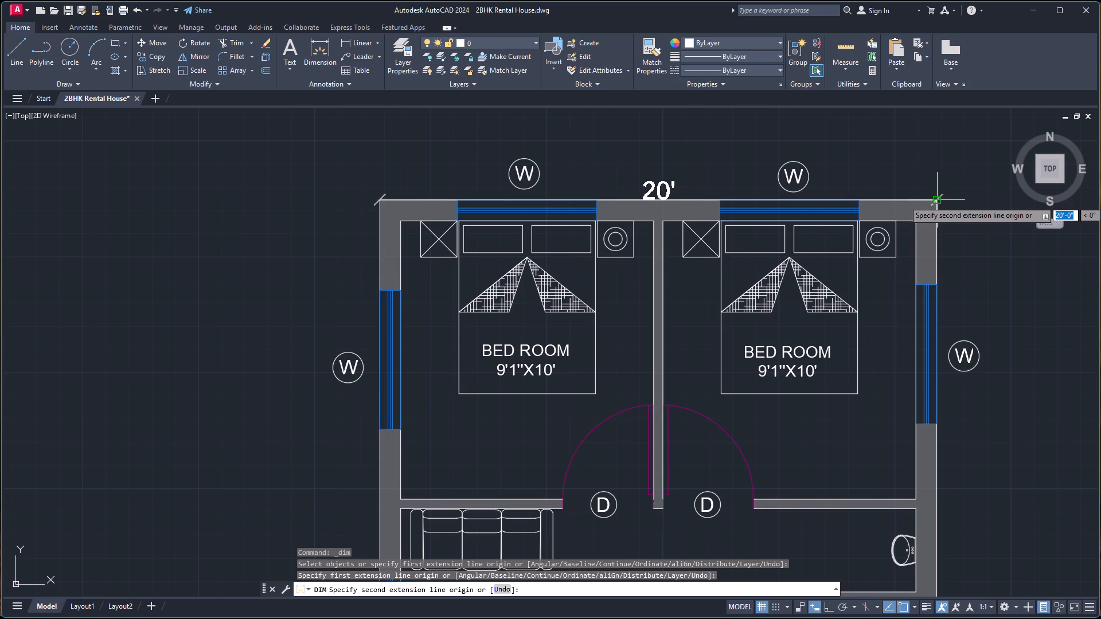
{"action": "left_click", "coordinate": [938, 201]}
{"action": "left_click", "coordinate": [924, 143]}
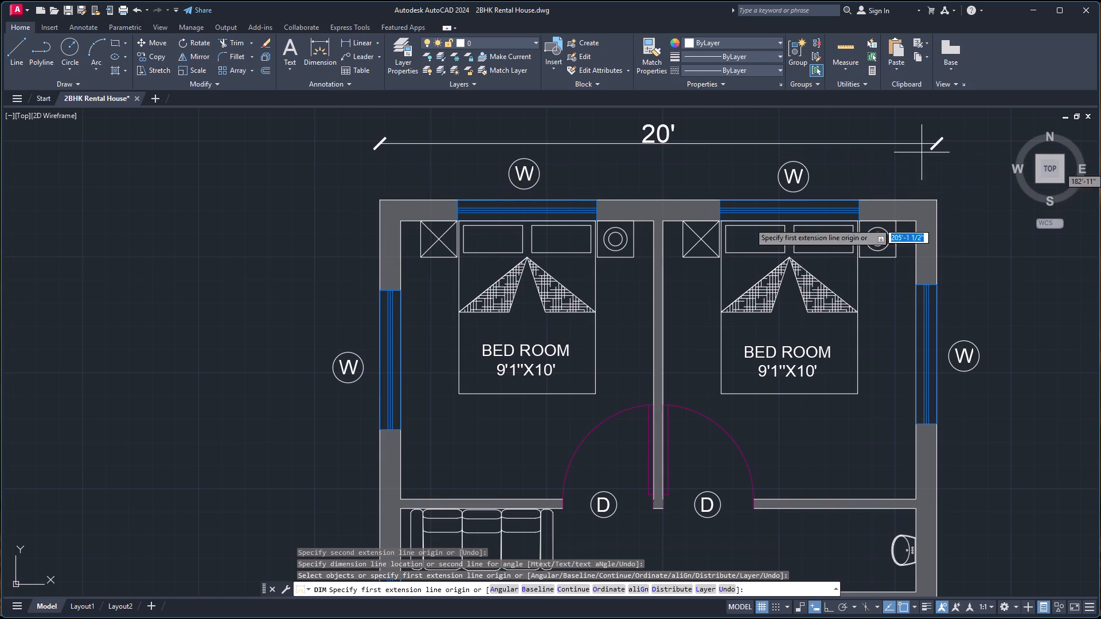
Dimension the plan's overall length along the outer wall on the kitchen side, placing the dimension line beyond the window labels.
{"action": "left_click", "coordinate": [379, 199]}
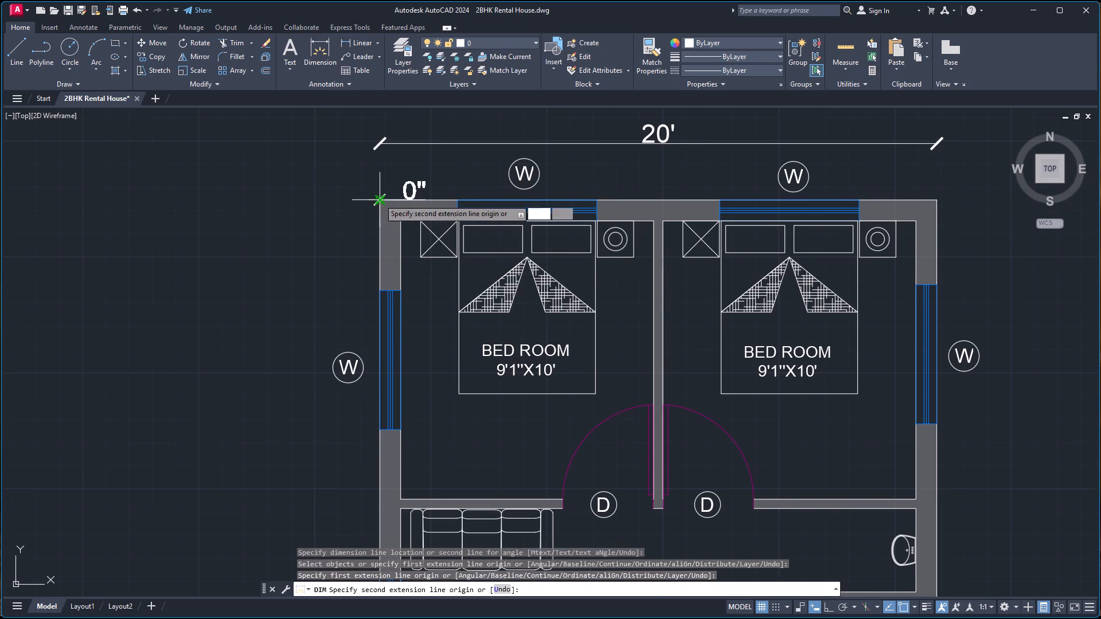
{"action": "scroll", "coordinate": [381, 236], "scroll_direction": "down", "scroll_amount": 6}
{"action": "scroll", "coordinate": [380, 320], "scroll_direction": "up", "scroll_amount": 4}
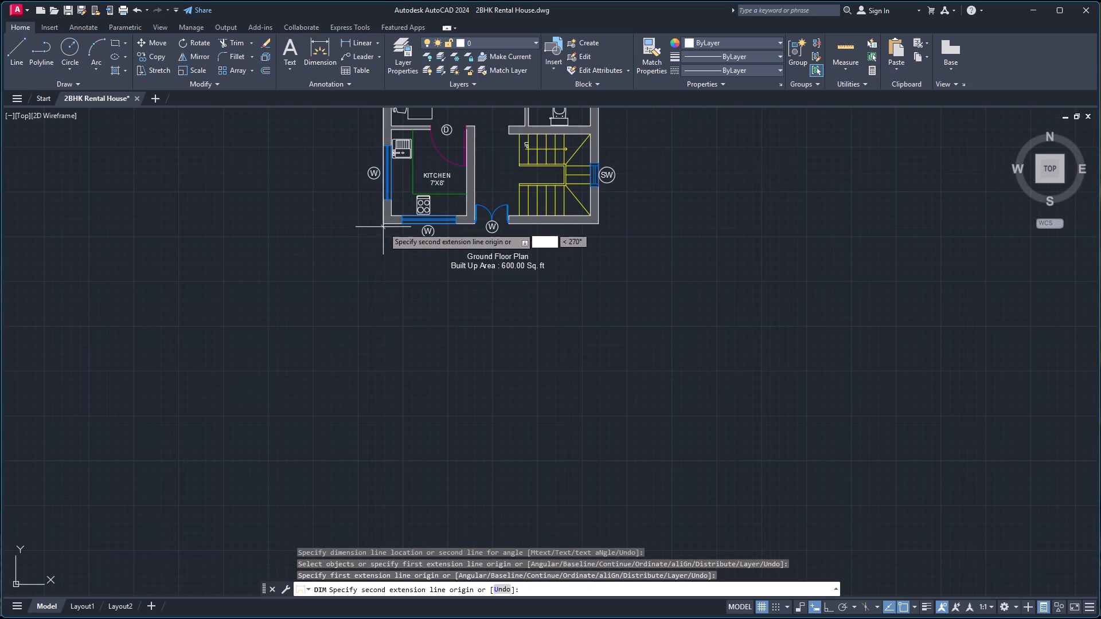
{"action": "left_click", "coordinate": [382, 224]}
{"action": "left_click", "coordinate": [333, 223]}
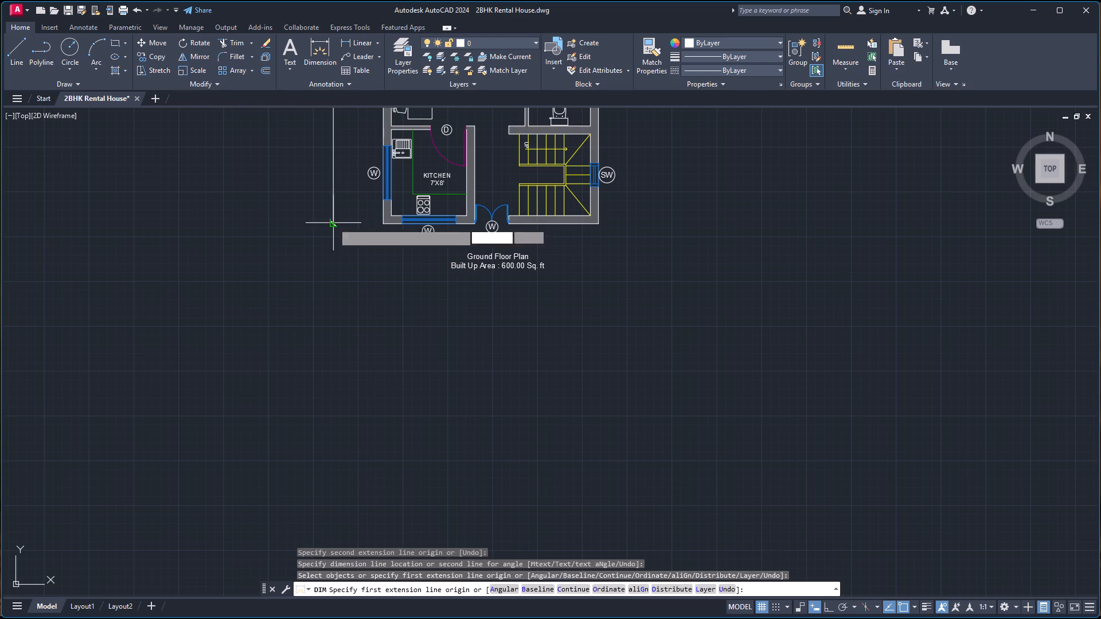
{"action": "scroll", "coordinate": [375, 245], "scroll_direction": "down", "scroll_amount": 4}
{"action": "scroll", "coordinate": [361, 174], "scroll_direction": "up", "scroll_amount": 2}
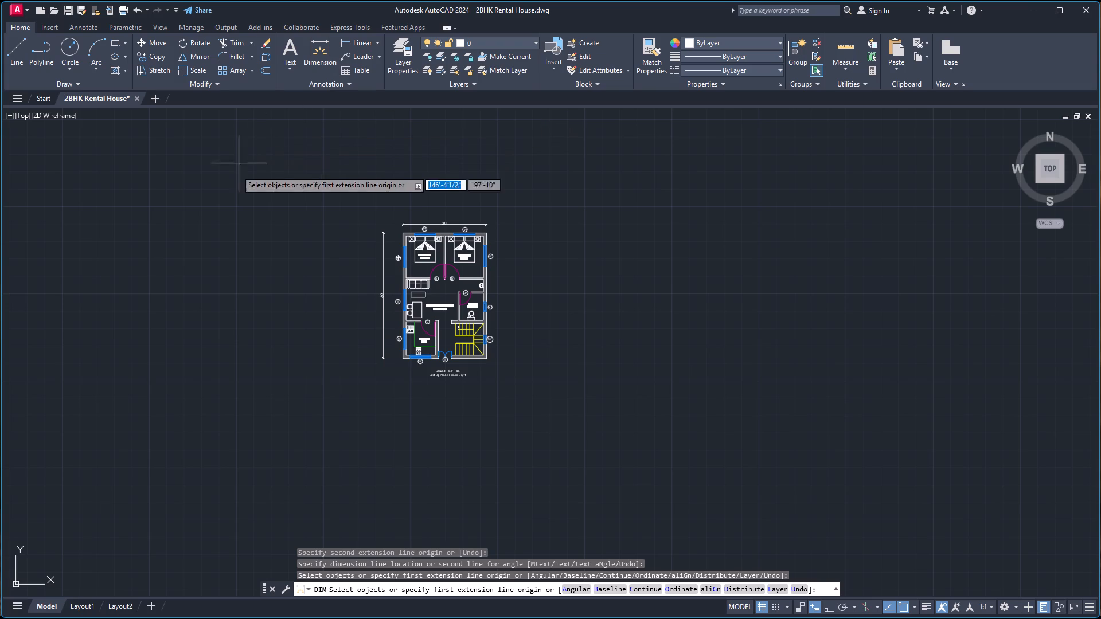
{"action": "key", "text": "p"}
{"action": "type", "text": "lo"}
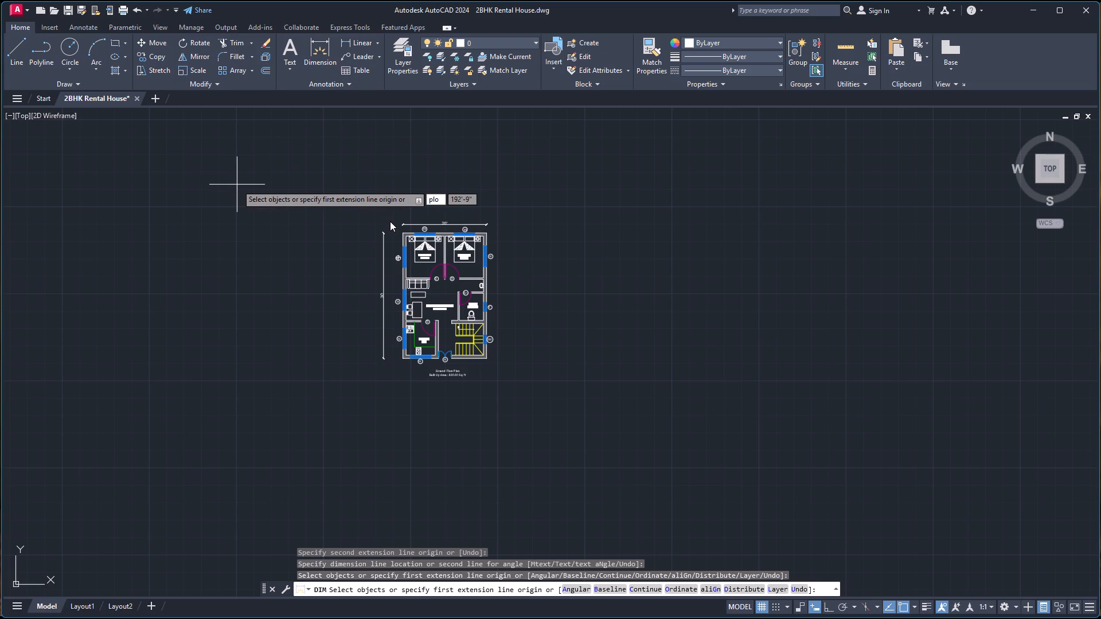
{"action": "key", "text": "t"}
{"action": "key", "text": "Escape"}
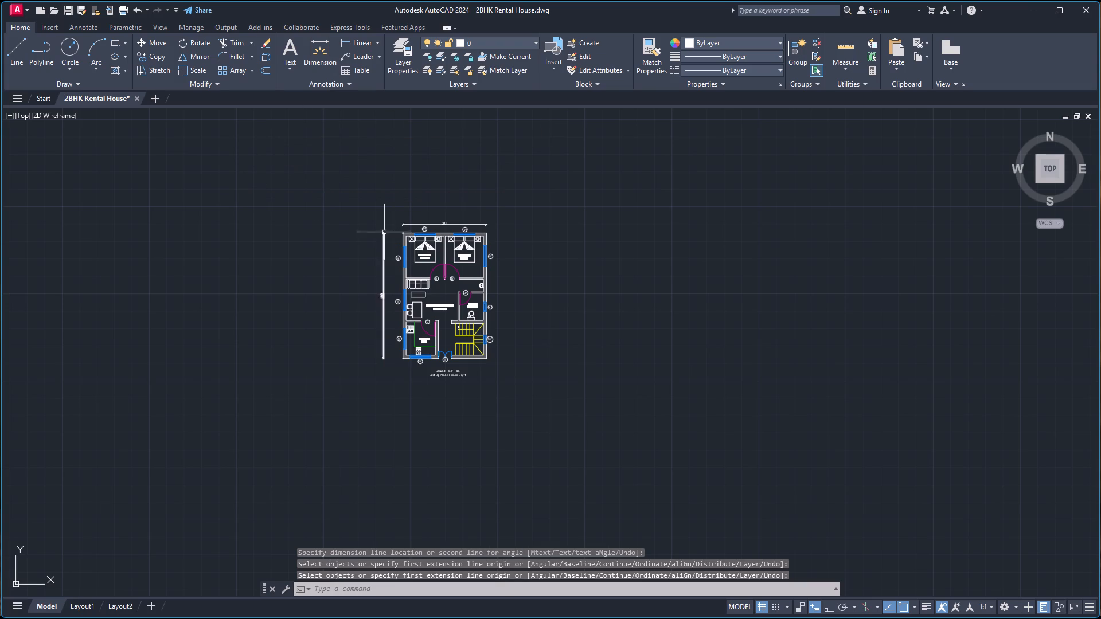
Set up a plot with AutoCAD PDF (High Quality Print).pc3, ISO full bleed A3 (420.00 x 297.00 MM) paper and inches as plot units.
{"action": "key", "text": "p"}
{"action": "key", "text": "l"}
{"action": "key", "text": "o"}
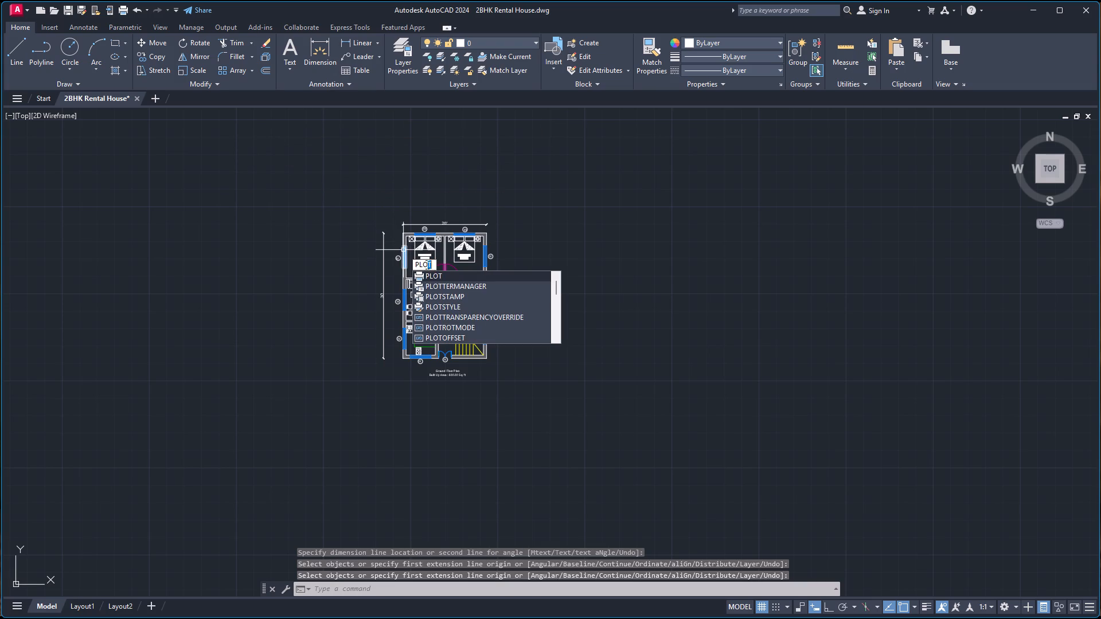
{"action": "left_click", "coordinate": [444, 274]}
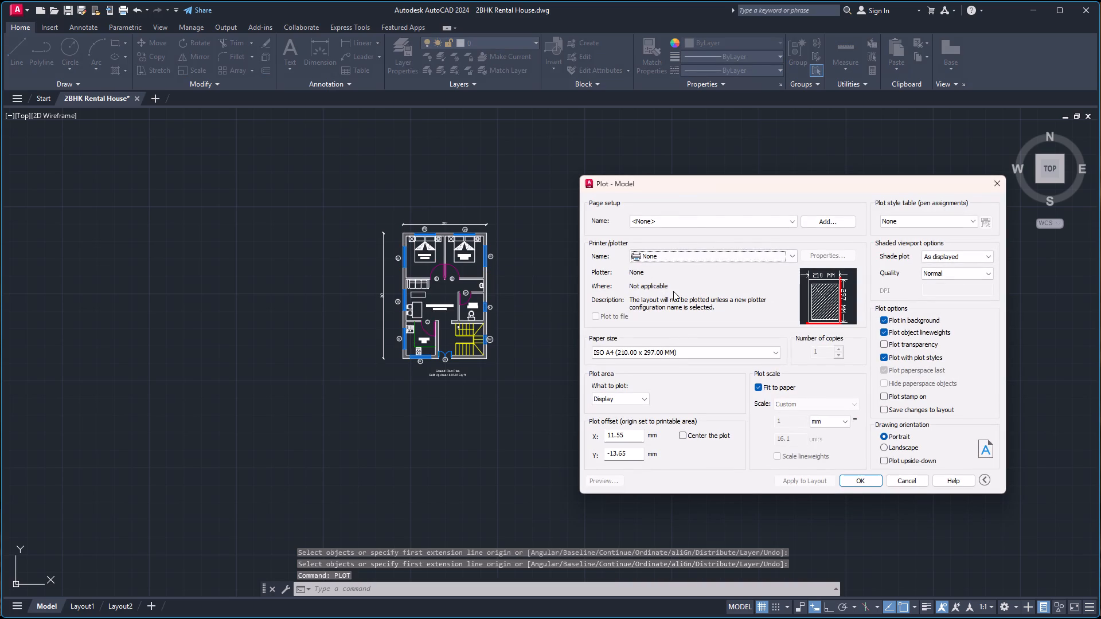
{"action": "left_click", "coordinate": [711, 257]}
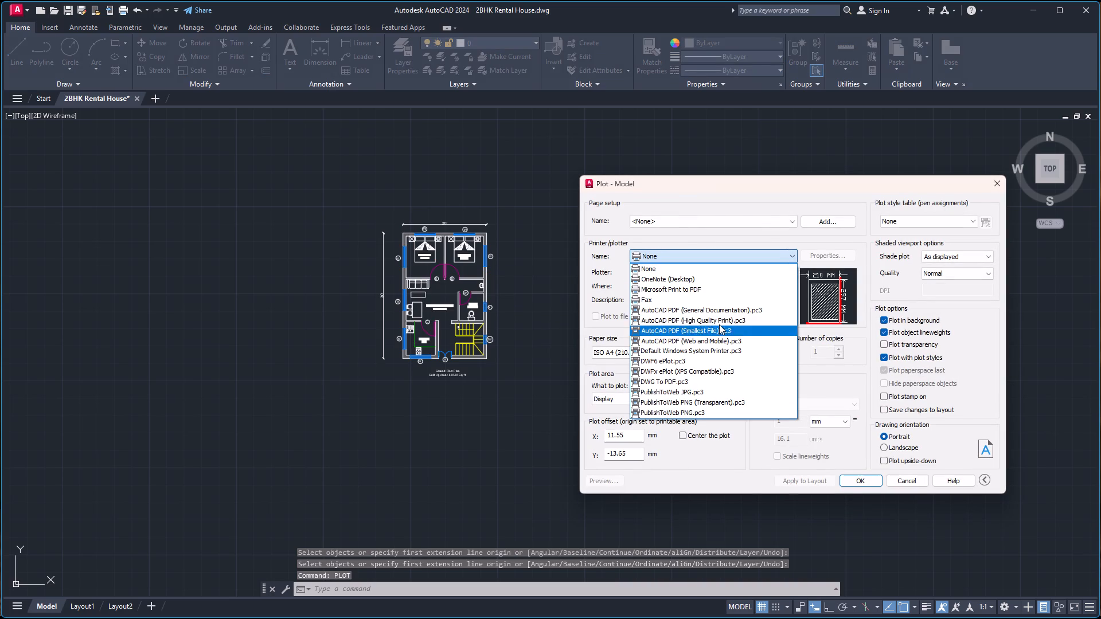
{"action": "left_click", "coordinate": [717, 321]}
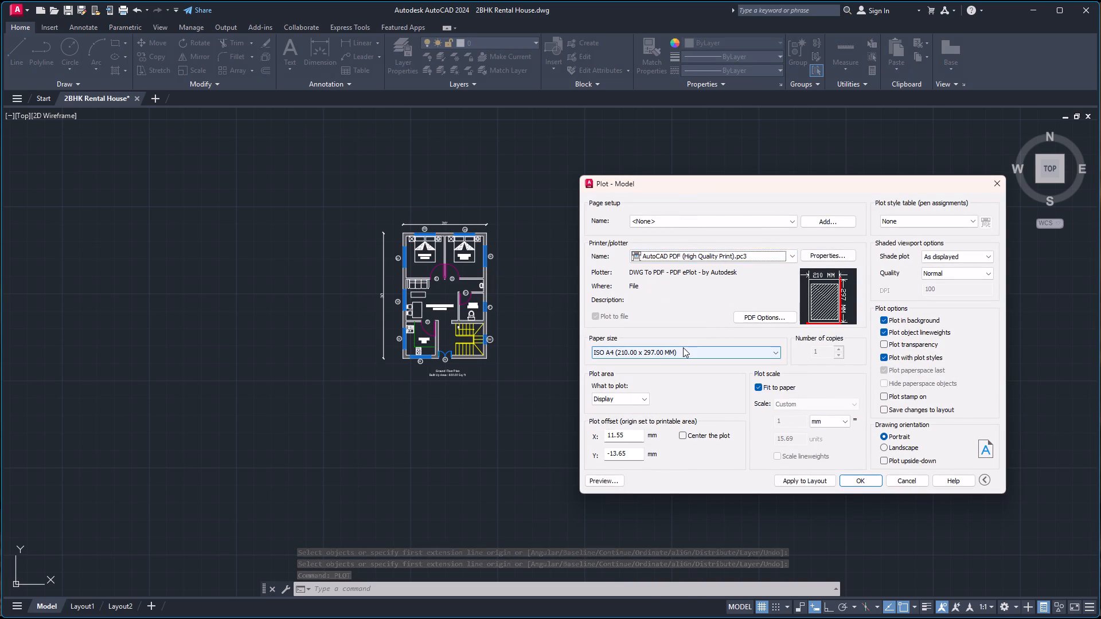
{"action": "left_click", "coordinate": [683, 347]}
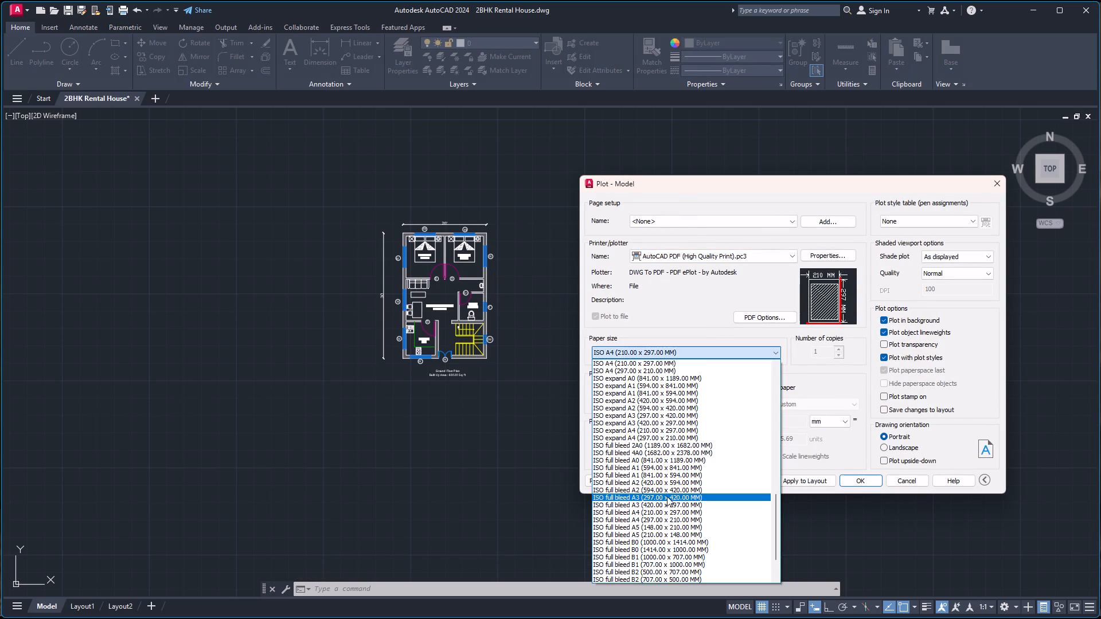
{"action": "left_click", "coordinate": [667, 496]}
{"action": "left_click", "coordinate": [694, 354]}
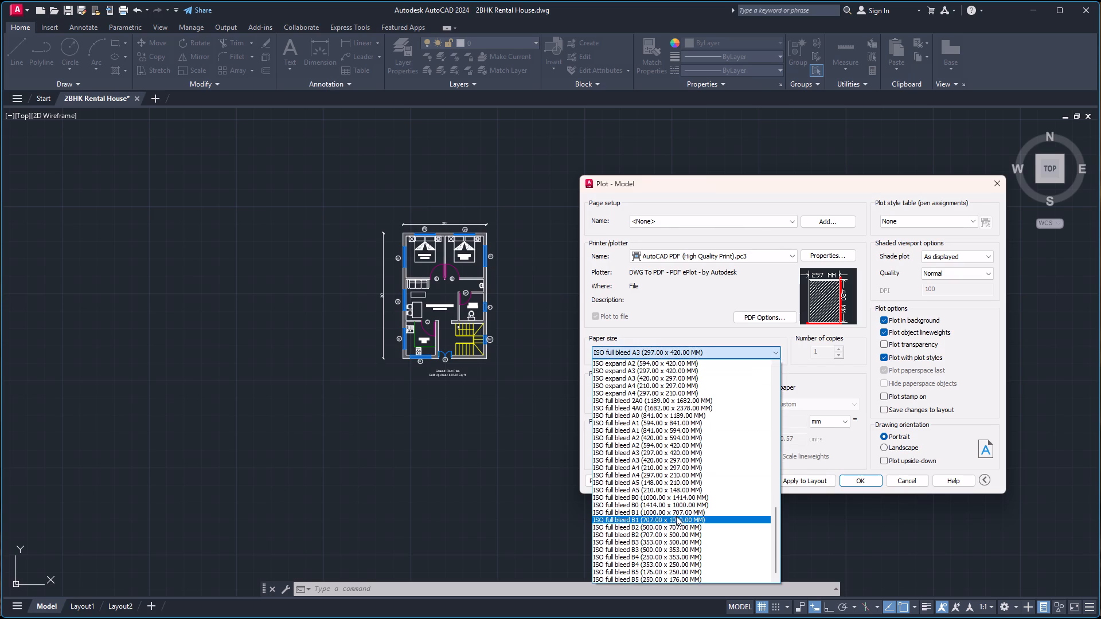
{"action": "left_click", "coordinate": [680, 458]}
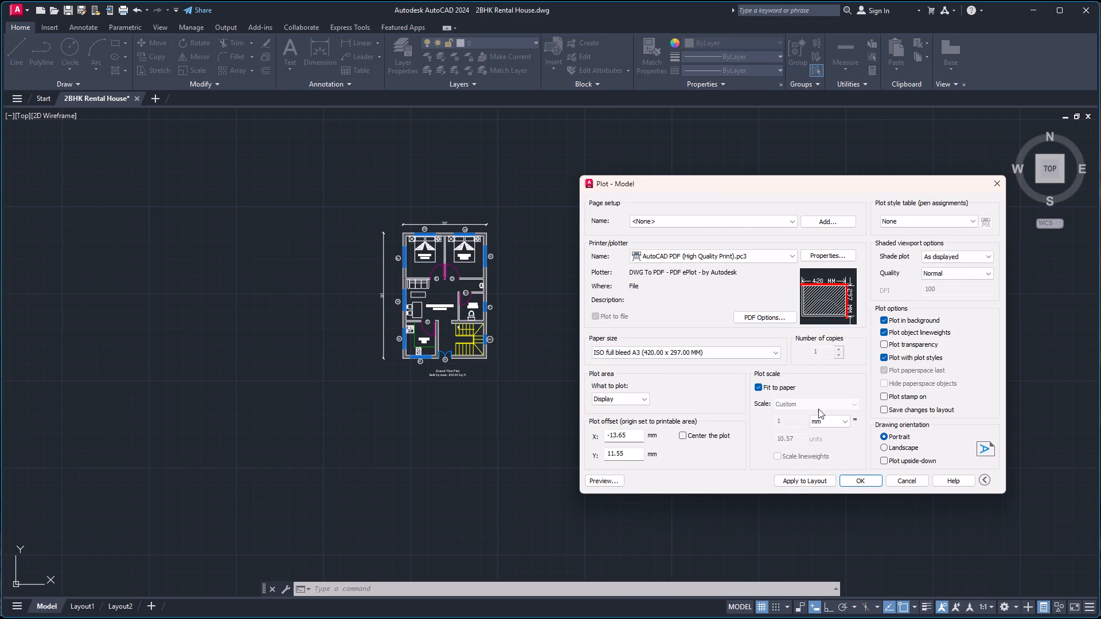
{"action": "left_click", "coordinate": [824, 417]}
{"action": "left_click", "coordinate": [829, 429]}
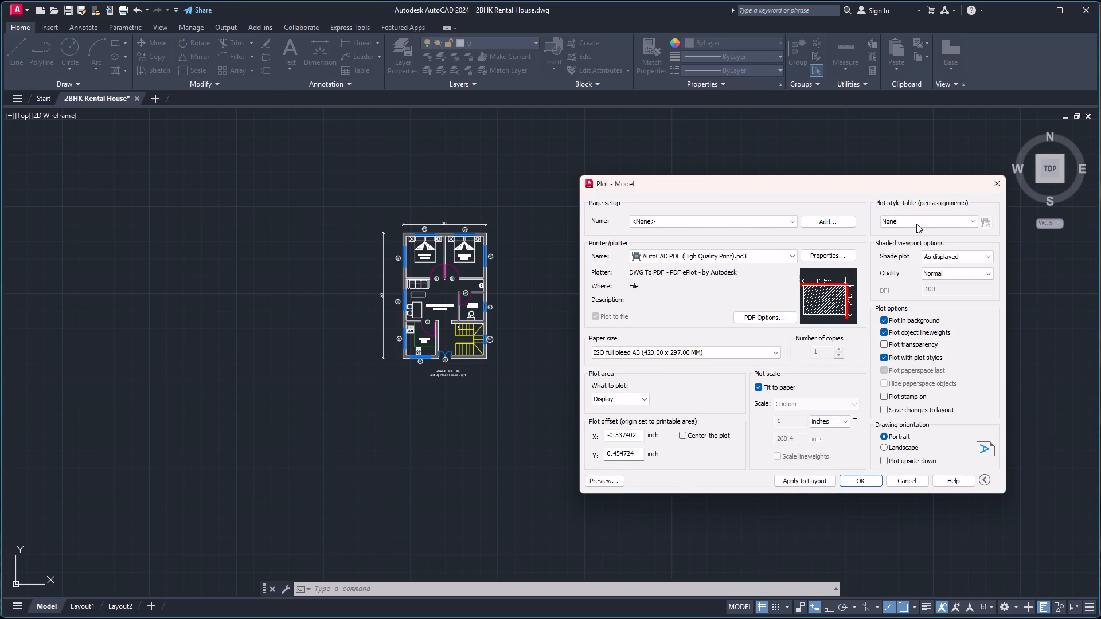
Configure the plot with the monochrome.ctb style table assigned to all layouts, plot transparency enabled and the plot centred.
{"action": "left_click", "coordinate": [919, 218]}
{"action": "left_click", "coordinate": [913, 284]}
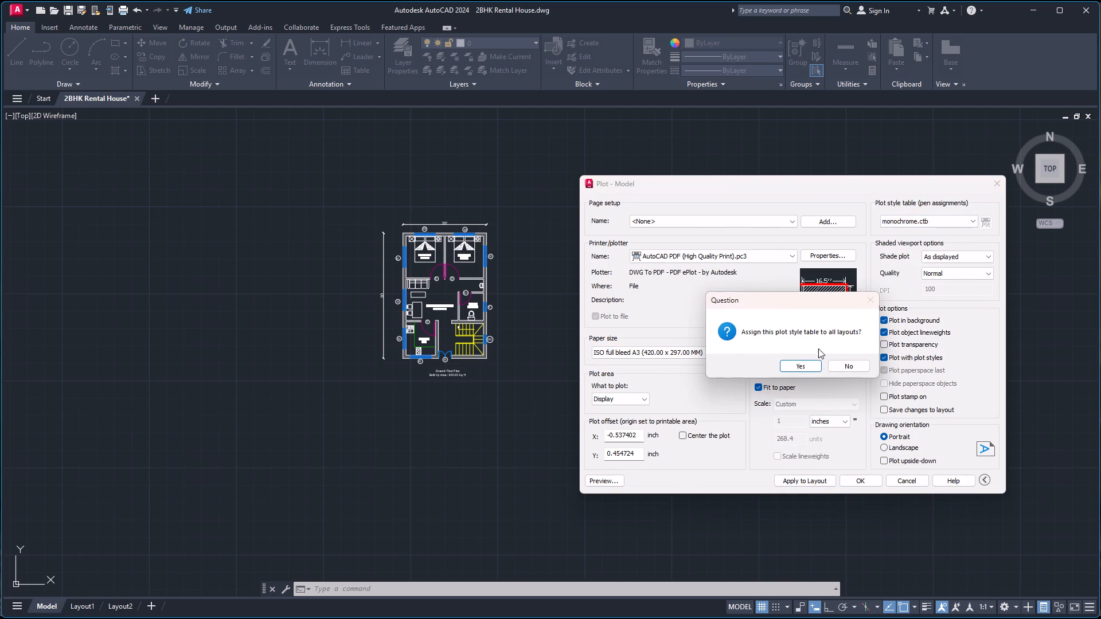
{"action": "left_click", "coordinate": [807, 370]}
{"action": "left_click", "coordinate": [893, 345]}
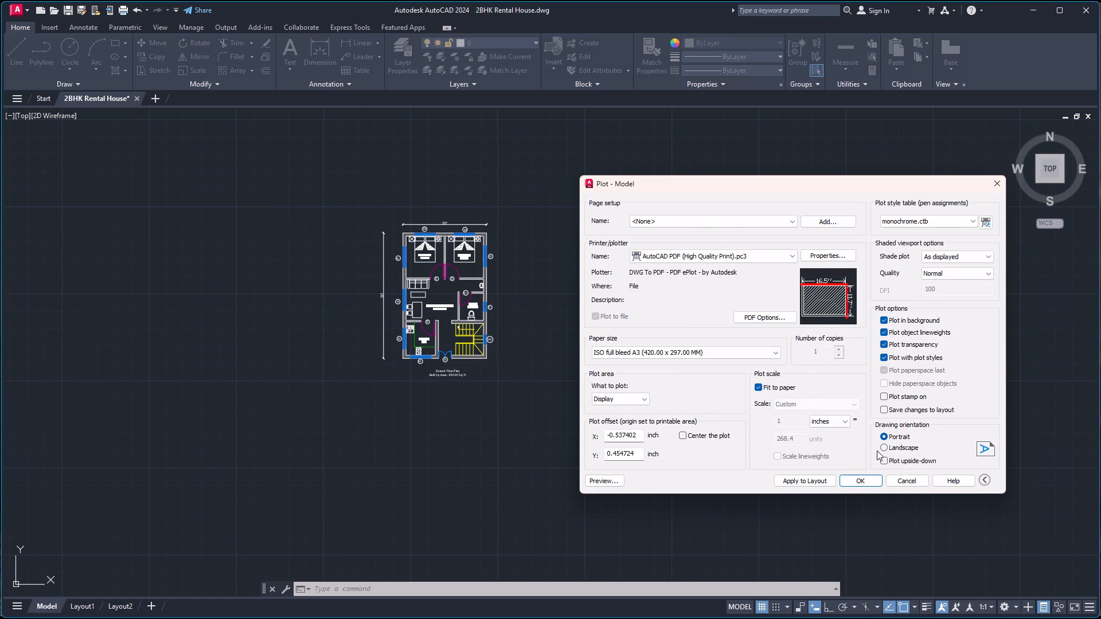
{"action": "left_click", "coordinate": [692, 438]}
Set the plot area to a window enclosing the whole floor plan with its dimensions and title, and apply the settings to the layout.
{"action": "left_click", "coordinate": [620, 401]}
{"action": "left_click", "coordinate": [622, 432]}
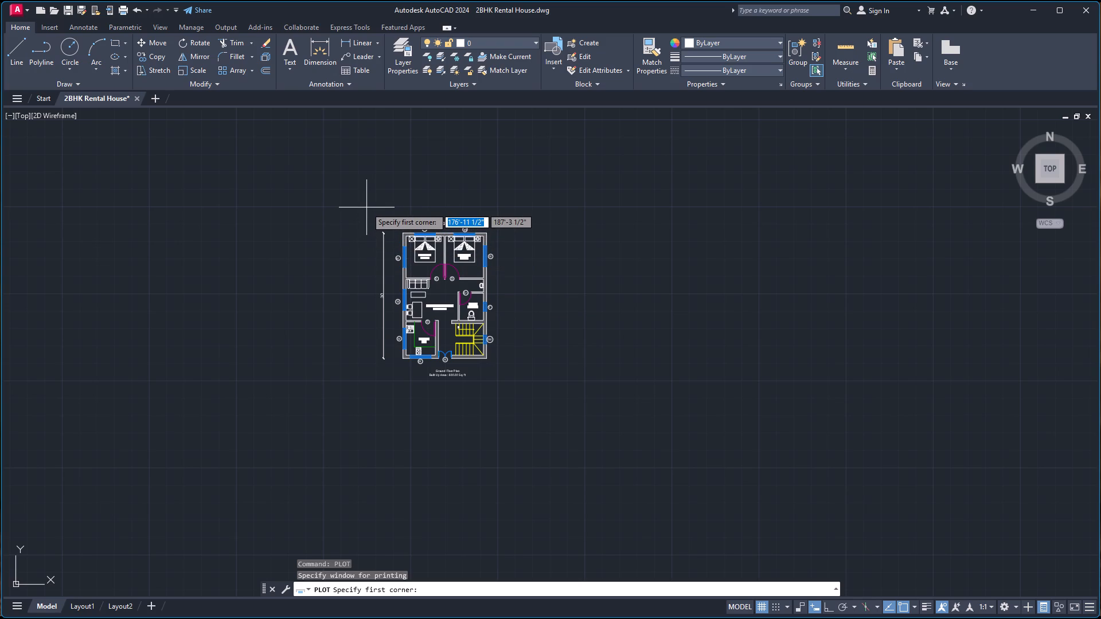
{"action": "left_click_drag", "start_coordinate": [367, 207], "coordinate": [481, 363]}
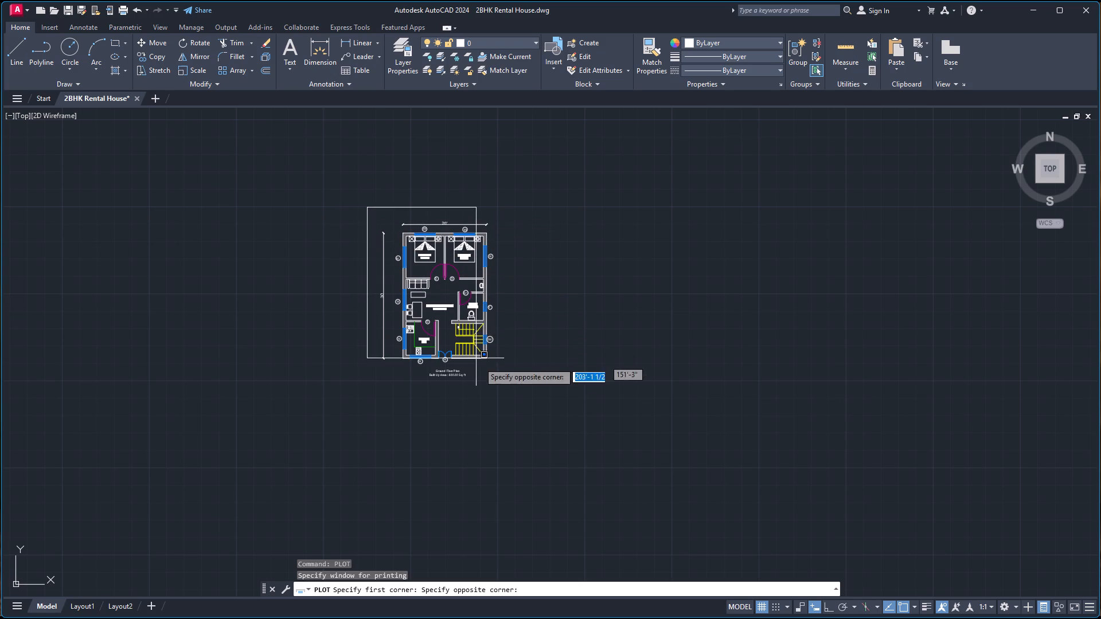
{"action": "left_click_drag", "start_coordinate": [481, 363], "coordinate": [509, 389]}
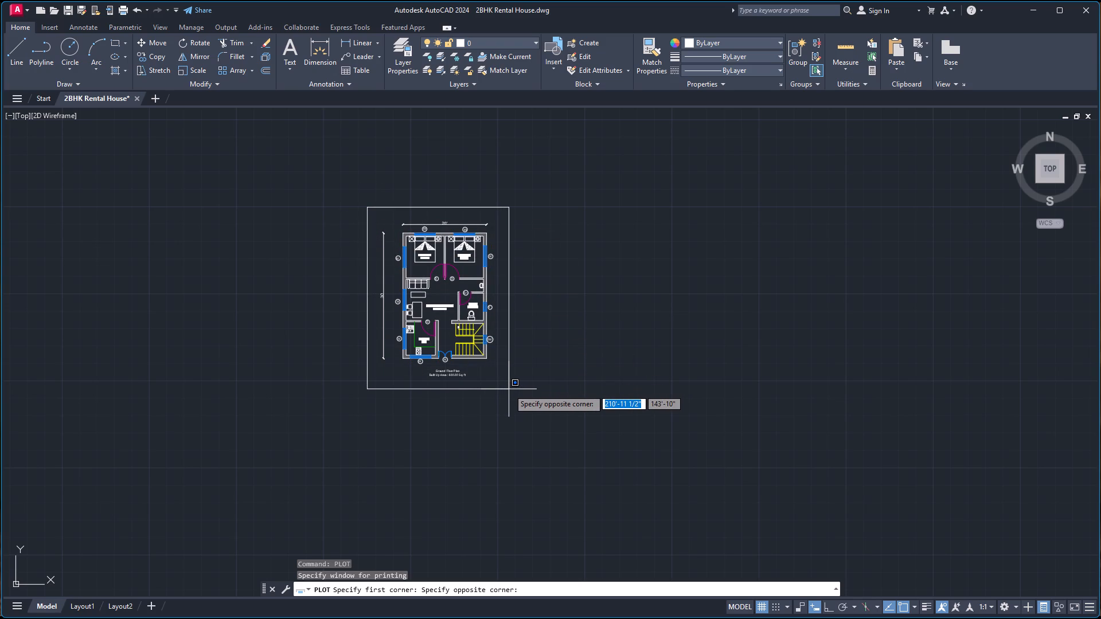
{"action": "left_click_drag", "start_coordinate": [509, 389], "coordinate": [507, 389]}
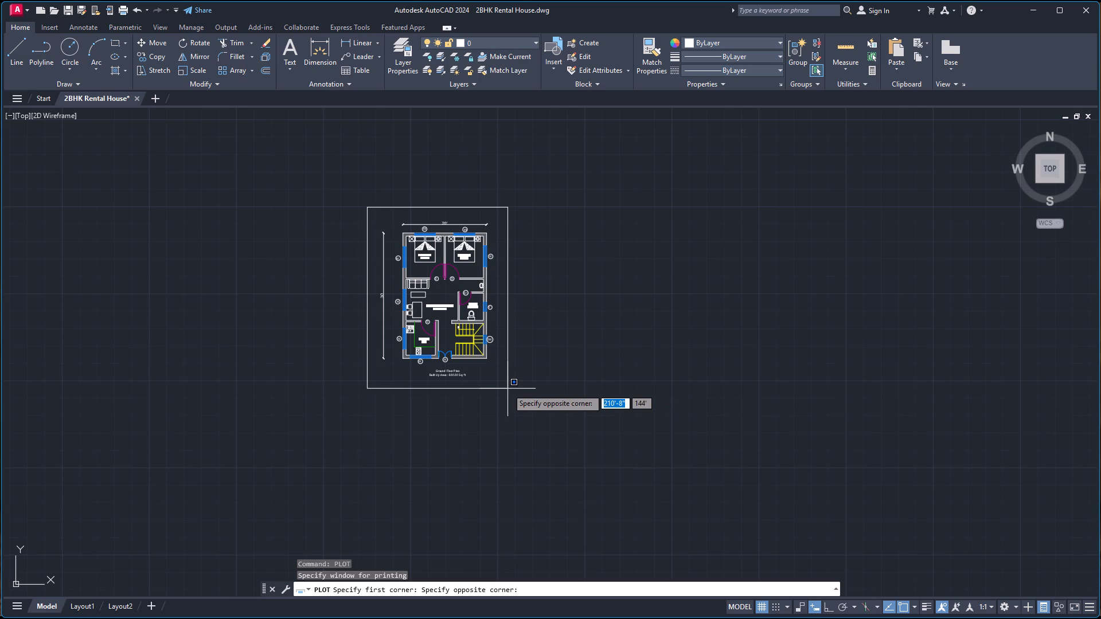
{"action": "left_click_drag", "start_coordinate": [507, 389], "coordinate": [509, 390]}
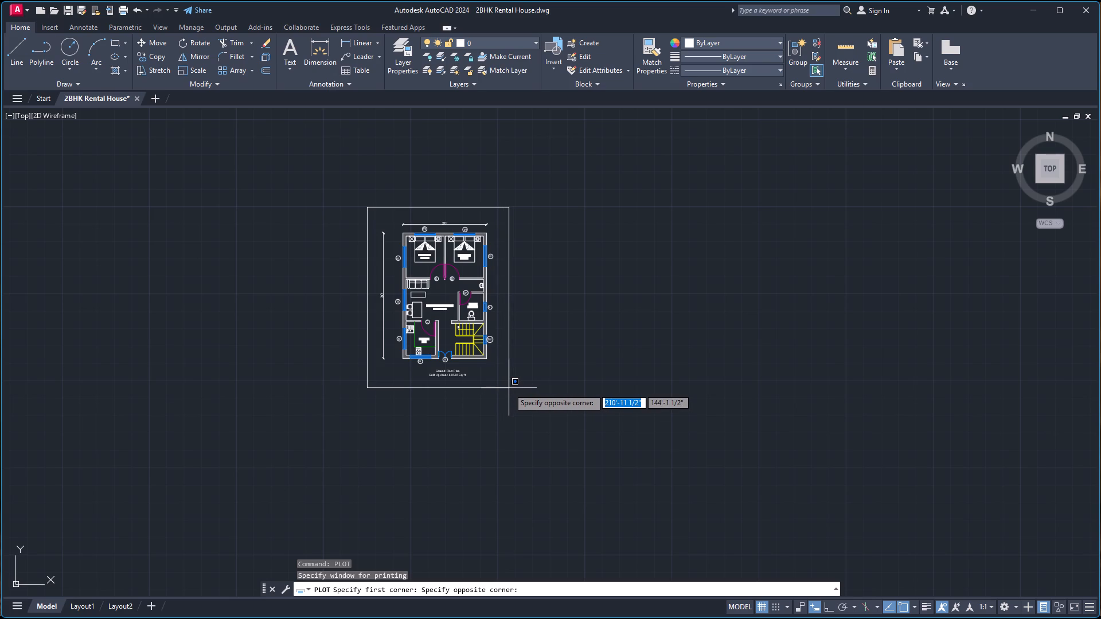
{"action": "left_click", "coordinate": [509, 388]}
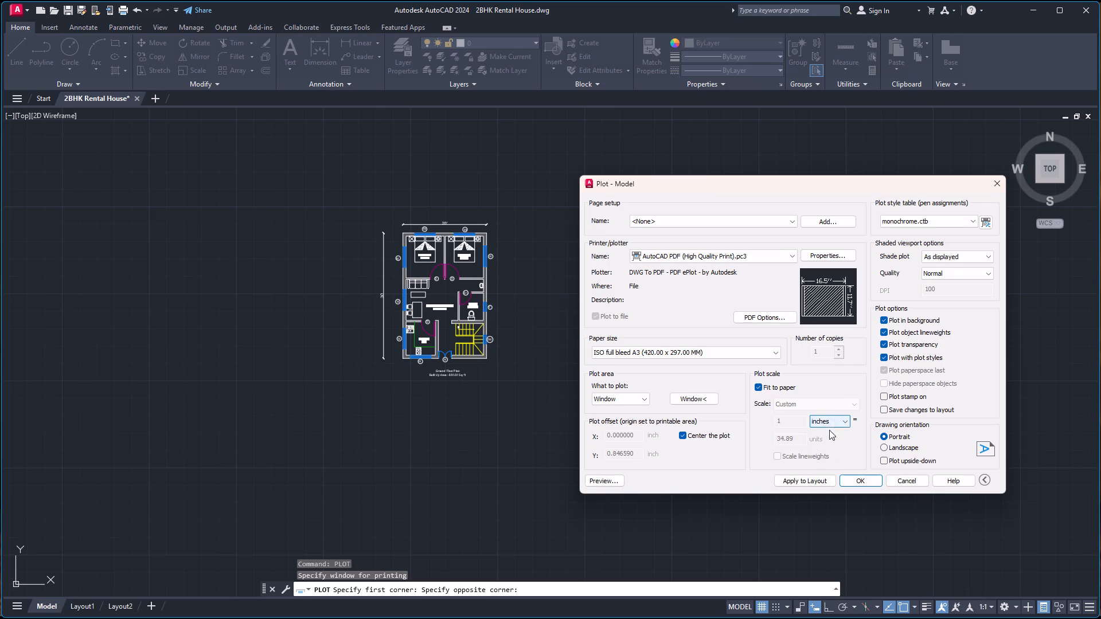
{"action": "left_click", "coordinate": [811, 476]}
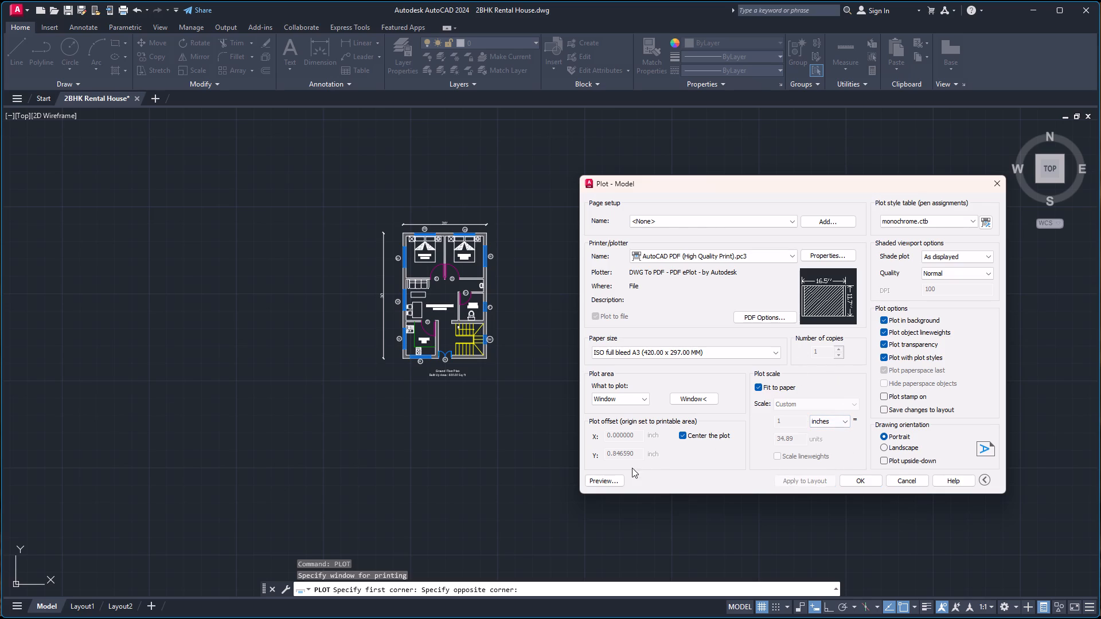
Preview the plot, examine the room labels and overall sheet placement up close, and close the preview.
{"action": "left_click", "coordinate": [612, 479]}
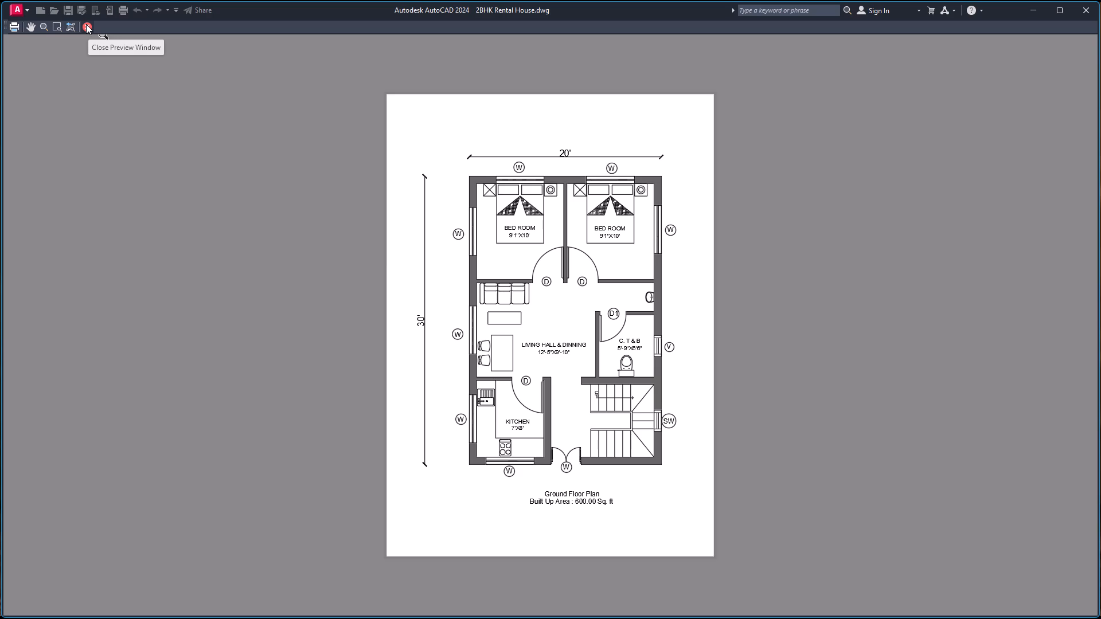
{"action": "scroll", "coordinate": [616, 373], "scroll_direction": "up", "scroll_amount": 4}
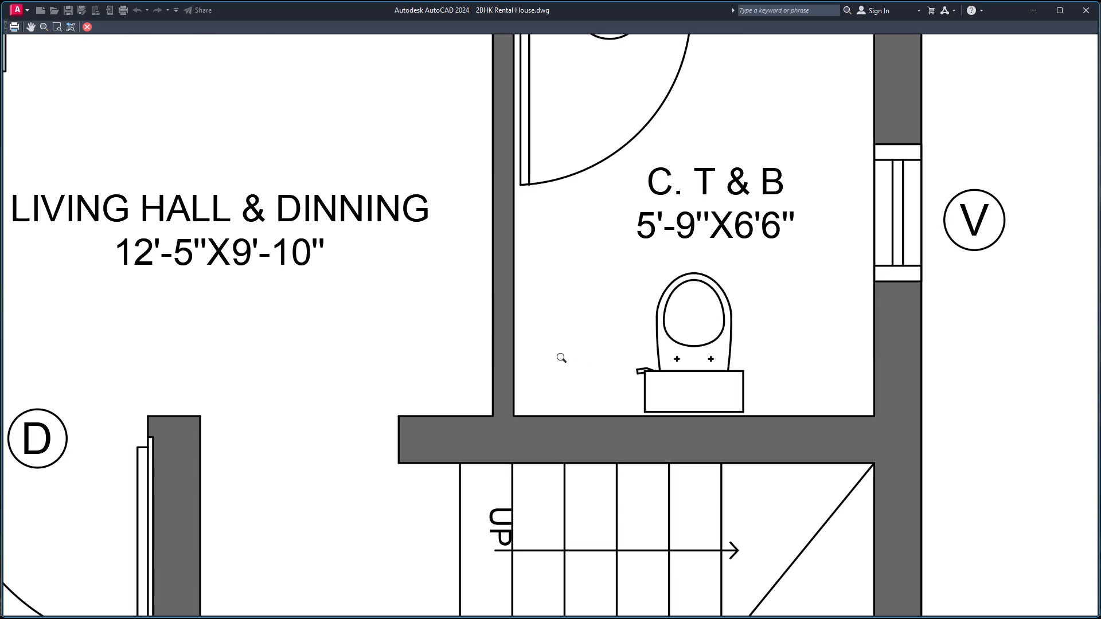
{"action": "scroll", "coordinate": [546, 356], "scroll_direction": "down", "scroll_amount": 4}
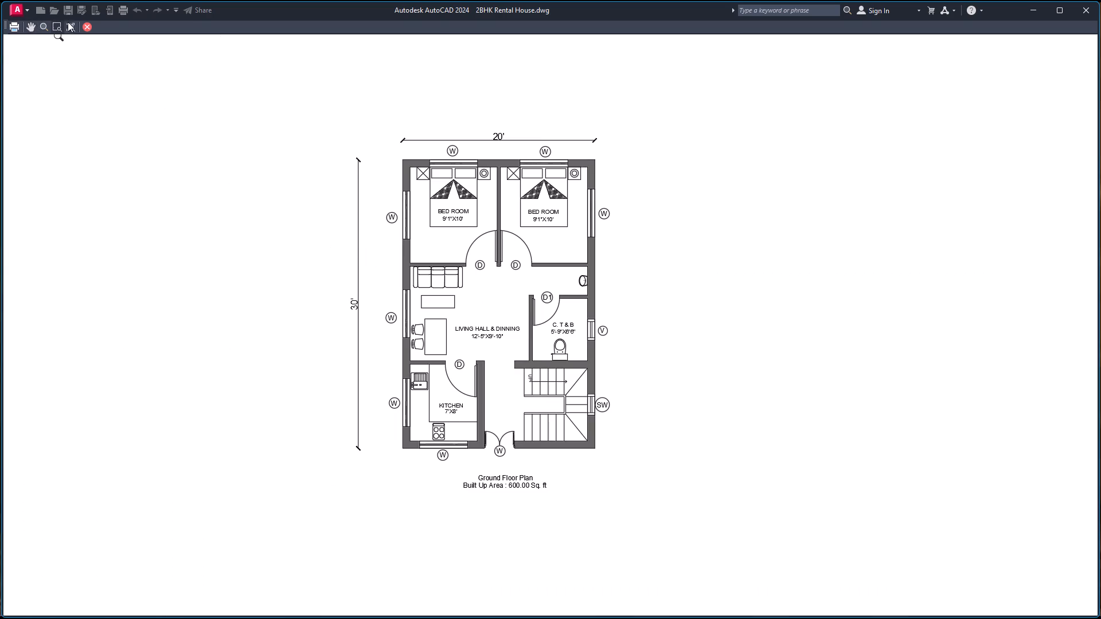
{"action": "left_click", "coordinate": [83, 26]}
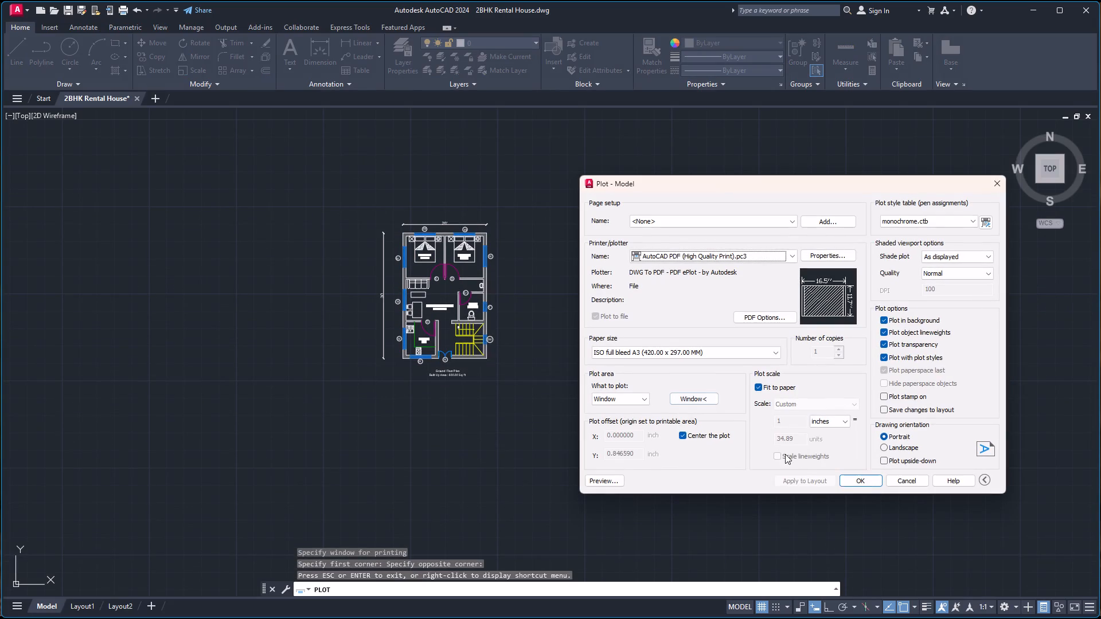
Plot the floor plan to 2BHK Rental House-Model.pdf in New folder (16) inside FUJI Files on drive D.
{"action": "left_click", "coordinate": [852, 479]}
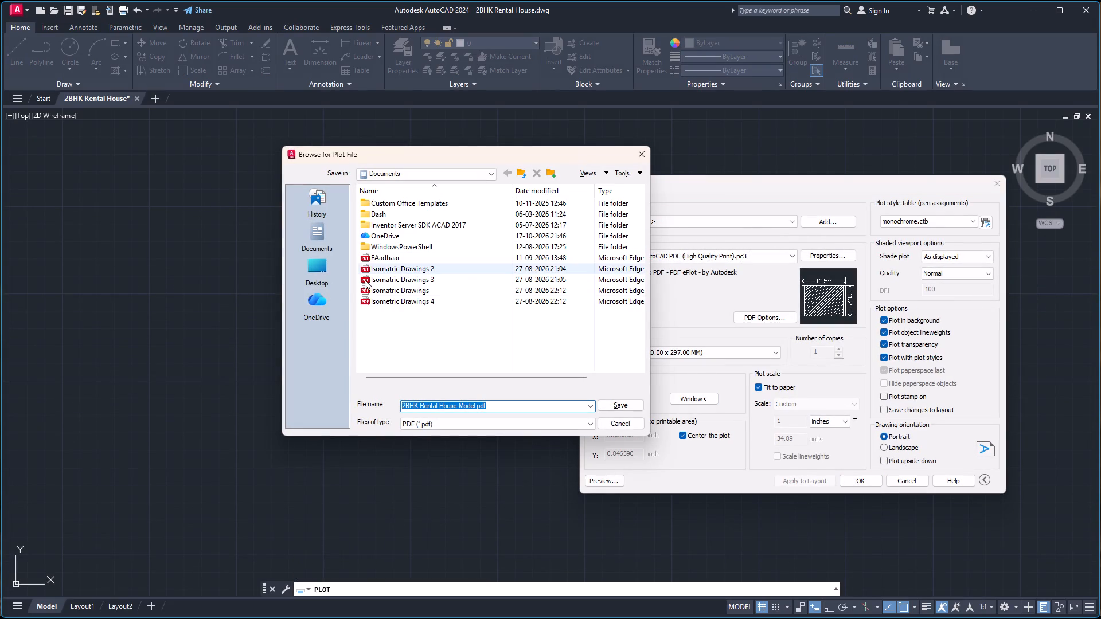
{"action": "left_click", "coordinate": [319, 267]}
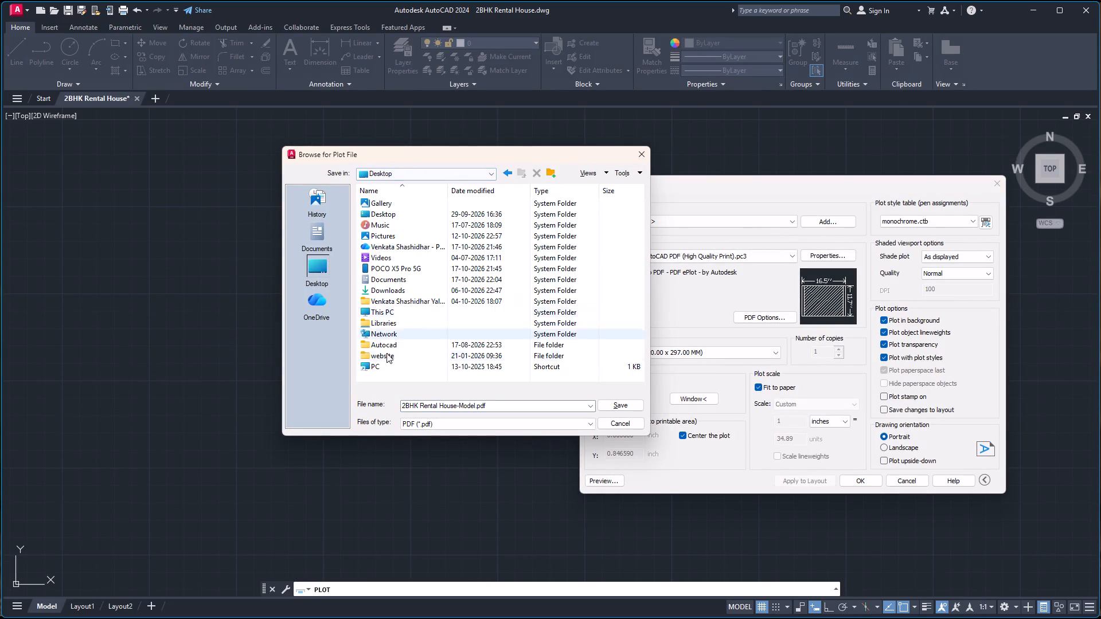
{"action": "double_click", "coordinate": [386, 365]}
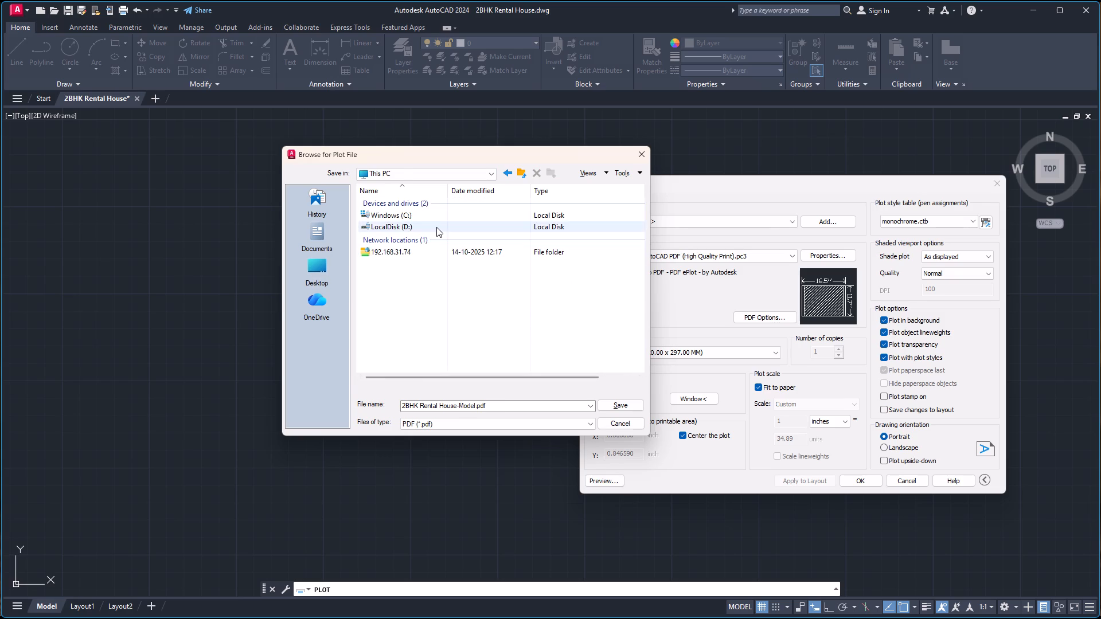
{"action": "double_click", "coordinate": [436, 227]}
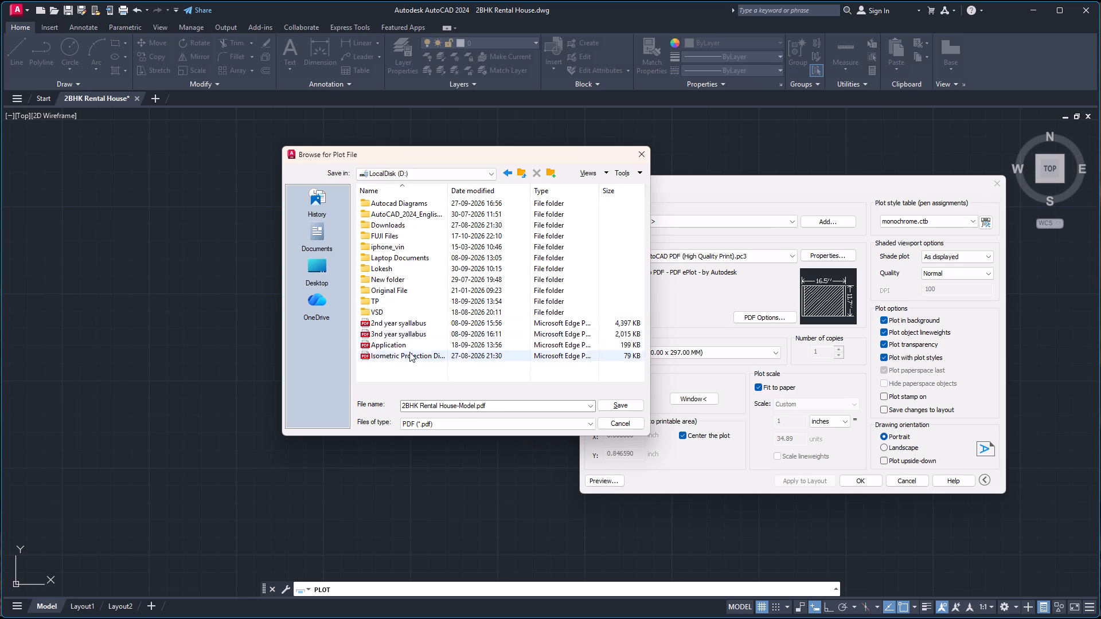
{"action": "double_click", "coordinate": [407, 238]}
{"action": "scroll", "coordinate": [413, 315], "scroll_direction": "down", "scroll_amount": 4}
{"action": "double_click", "coordinate": [403, 347]}
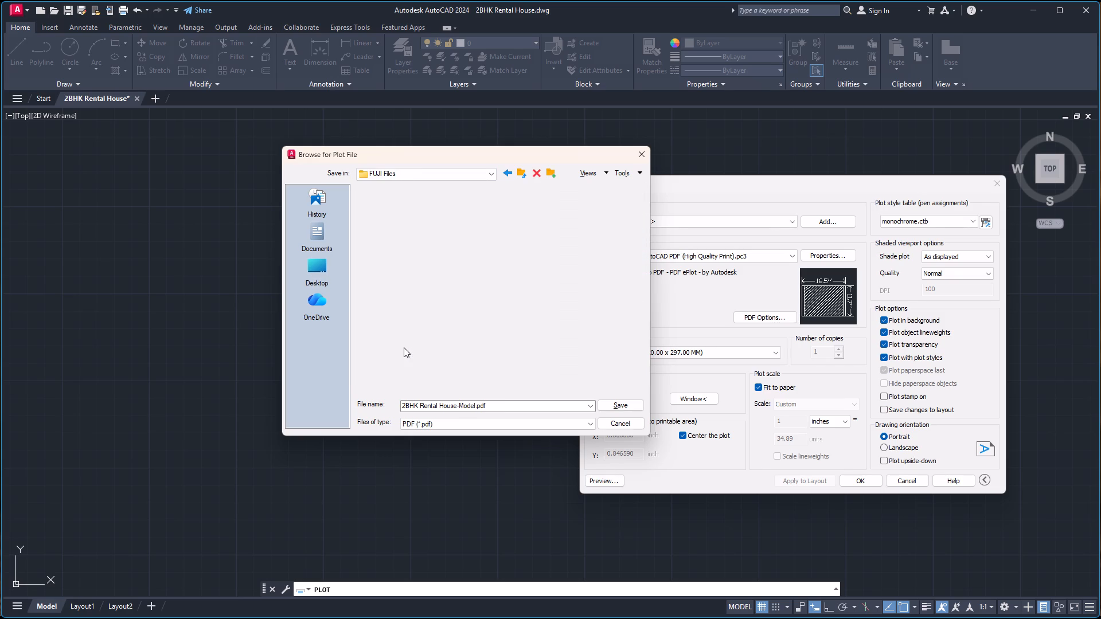
{"action": "left_click", "coordinate": [626, 408]}
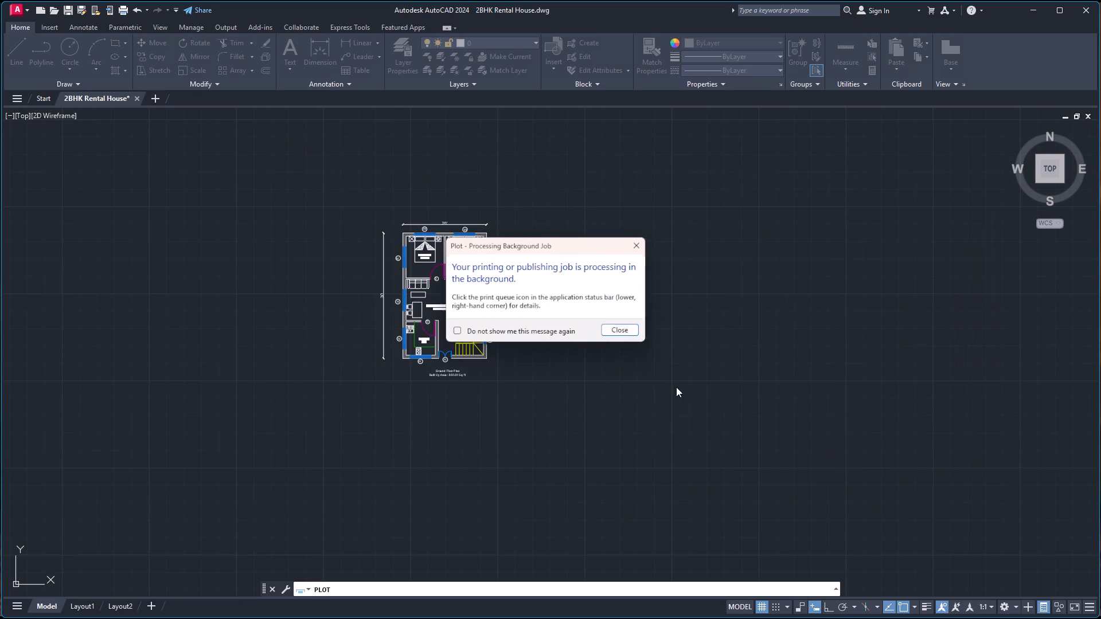
{"action": "left_click", "coordinate": [638, 249]}
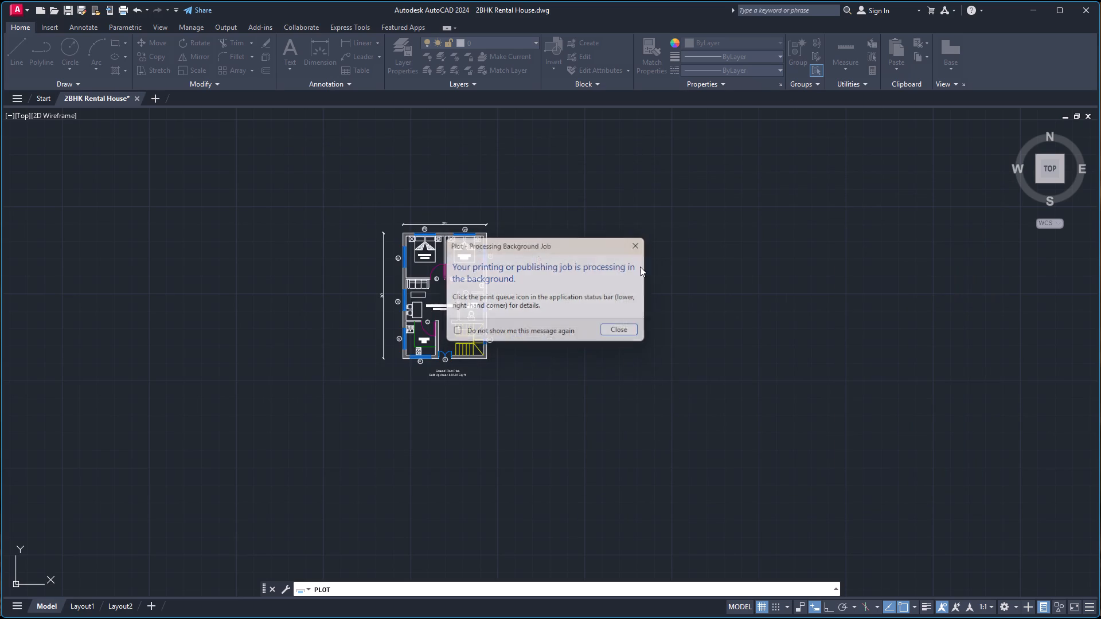